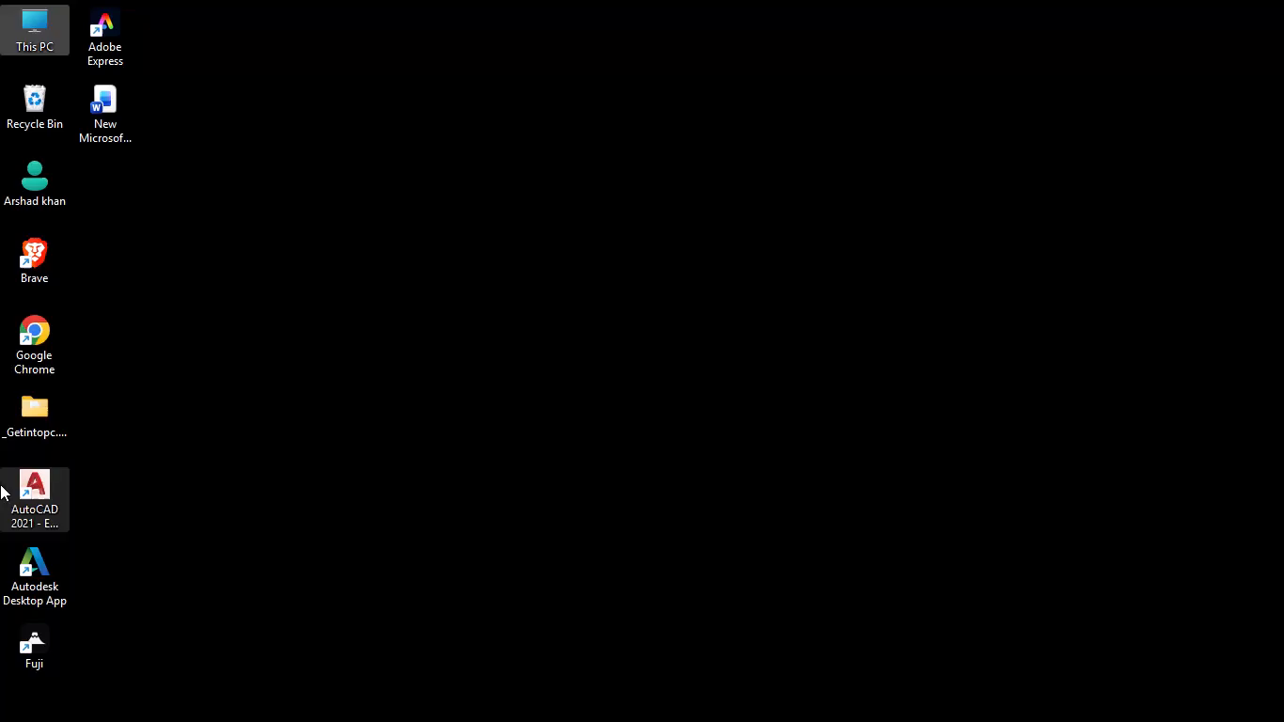
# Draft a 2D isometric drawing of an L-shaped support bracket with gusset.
# Launch AutoCAD 2021 from the desktop.
pyautogui.doubleClick(25, 485)
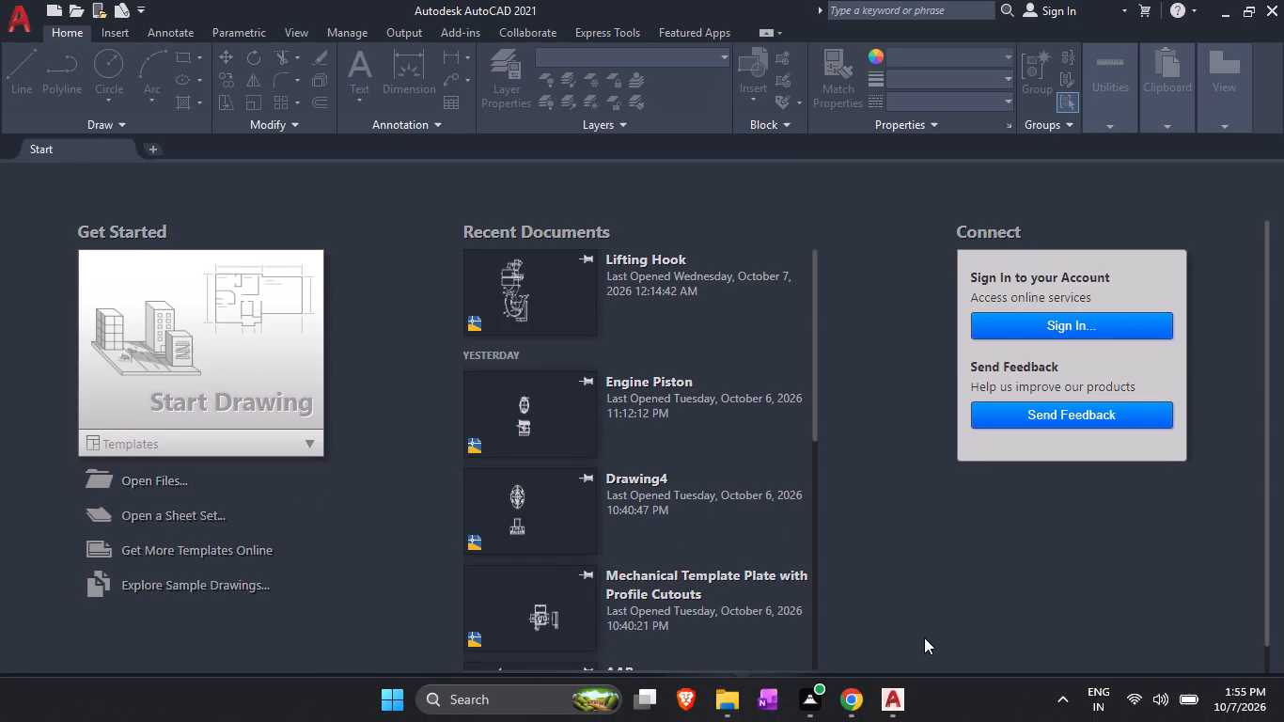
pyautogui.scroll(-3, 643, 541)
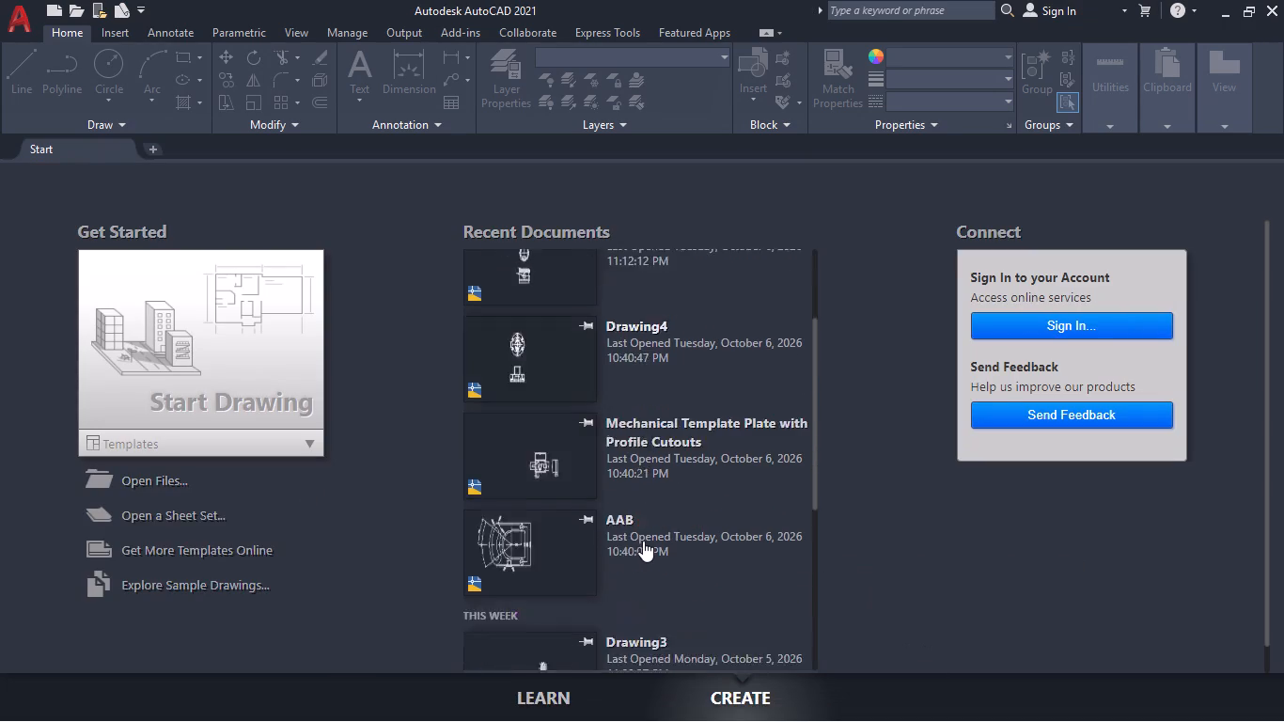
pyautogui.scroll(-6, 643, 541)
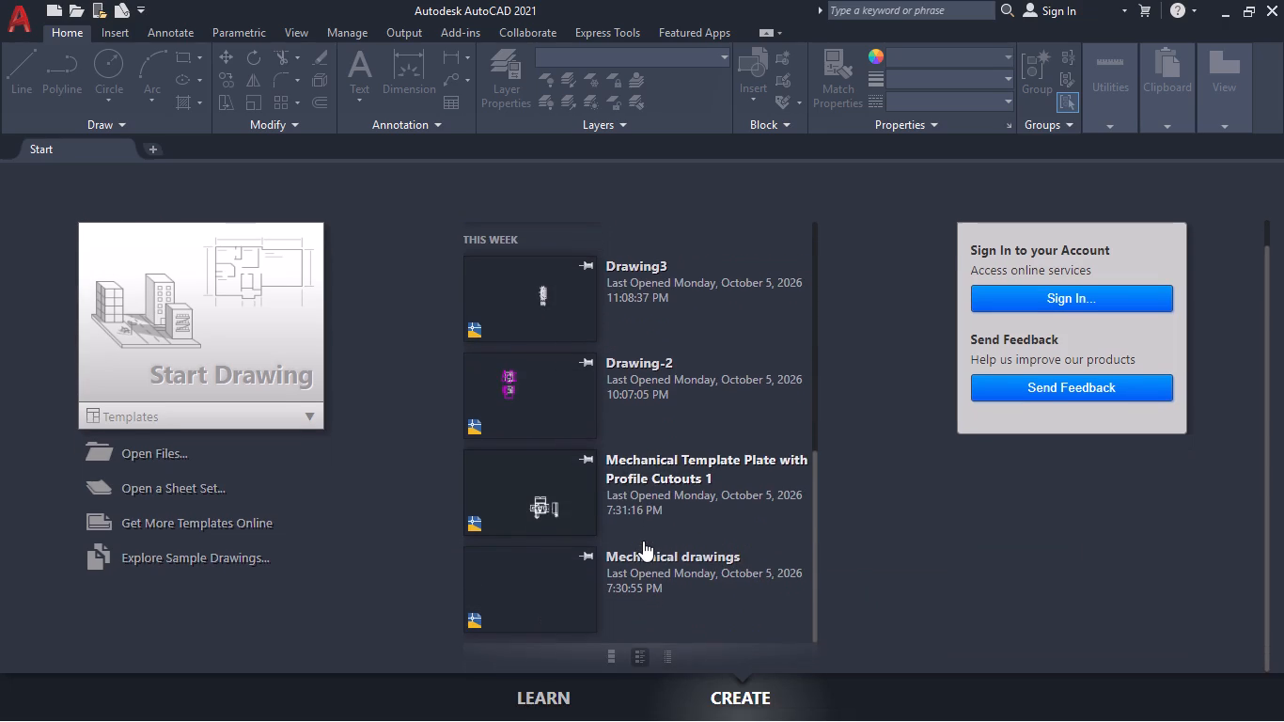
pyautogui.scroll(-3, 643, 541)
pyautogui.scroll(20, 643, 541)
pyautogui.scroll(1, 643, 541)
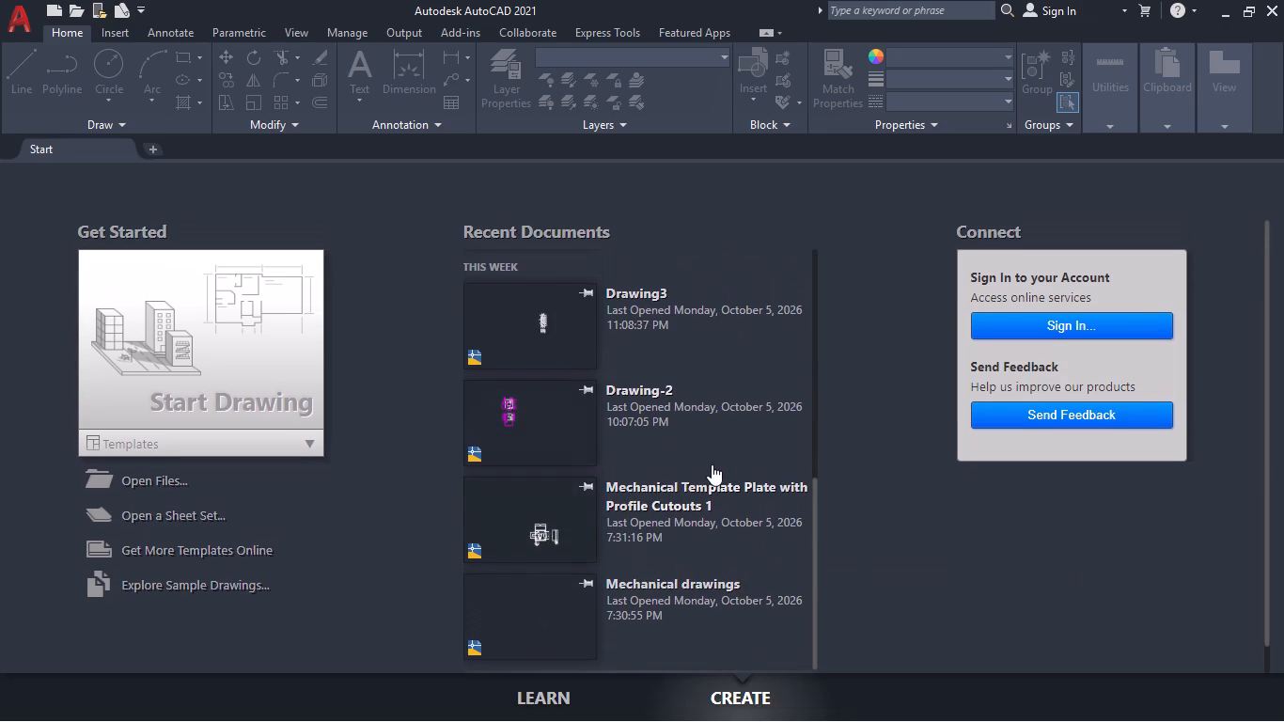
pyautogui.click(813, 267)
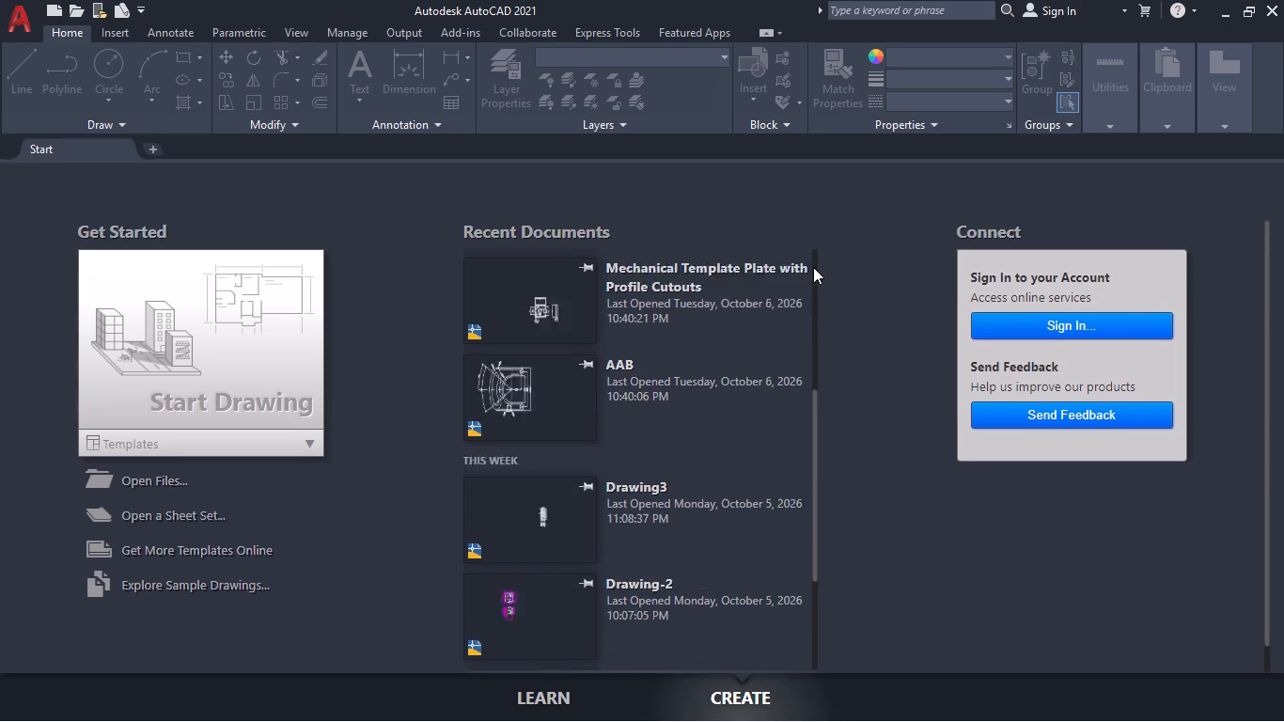
# Start a new blank drawing.
pyautogui.click(212, 325)
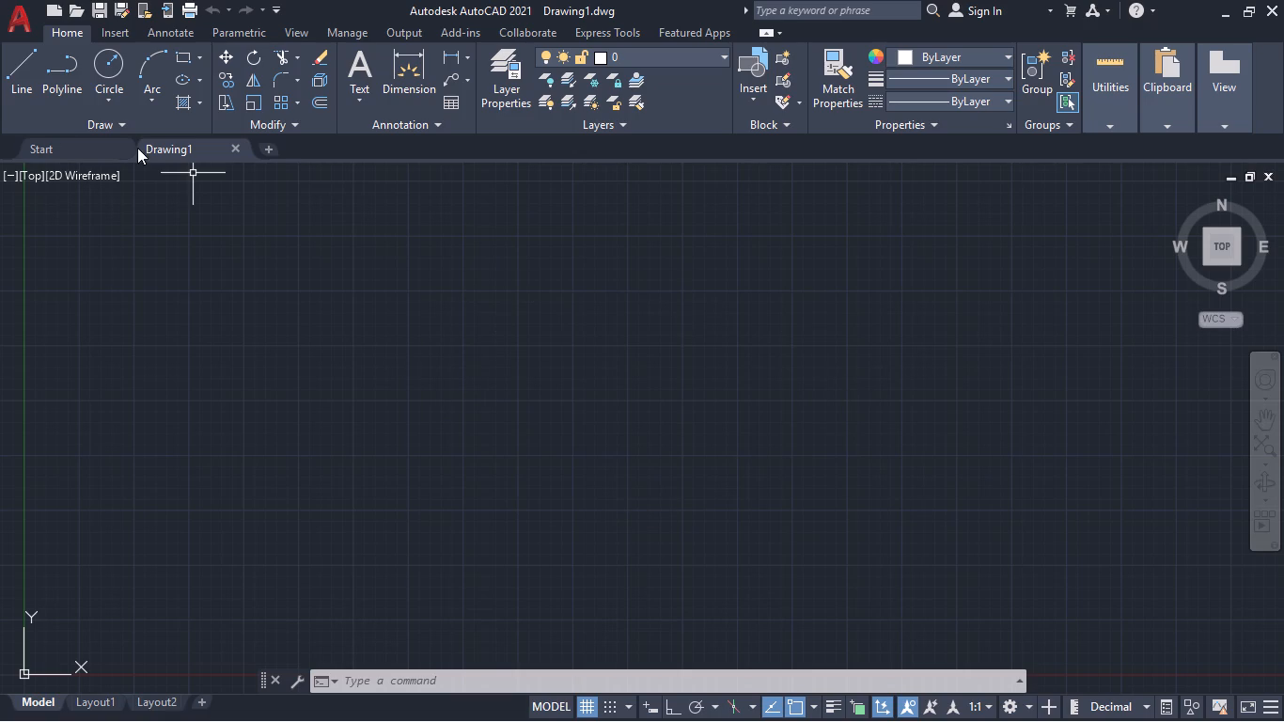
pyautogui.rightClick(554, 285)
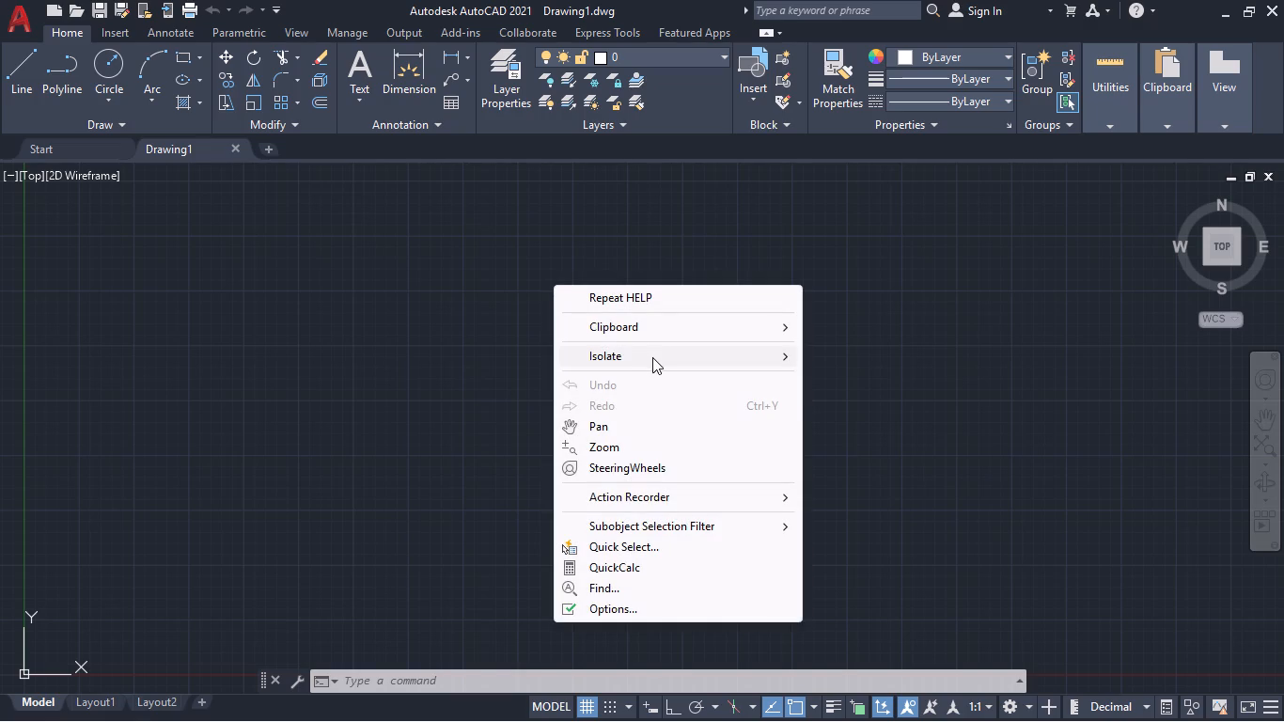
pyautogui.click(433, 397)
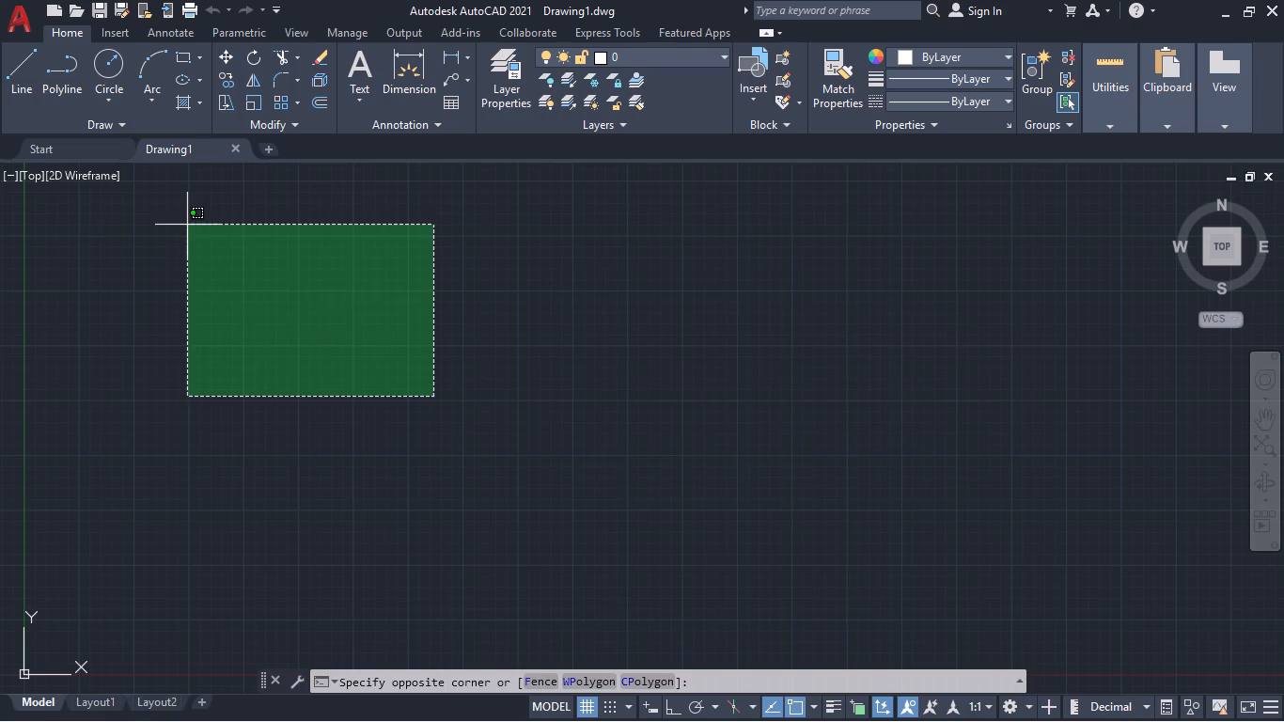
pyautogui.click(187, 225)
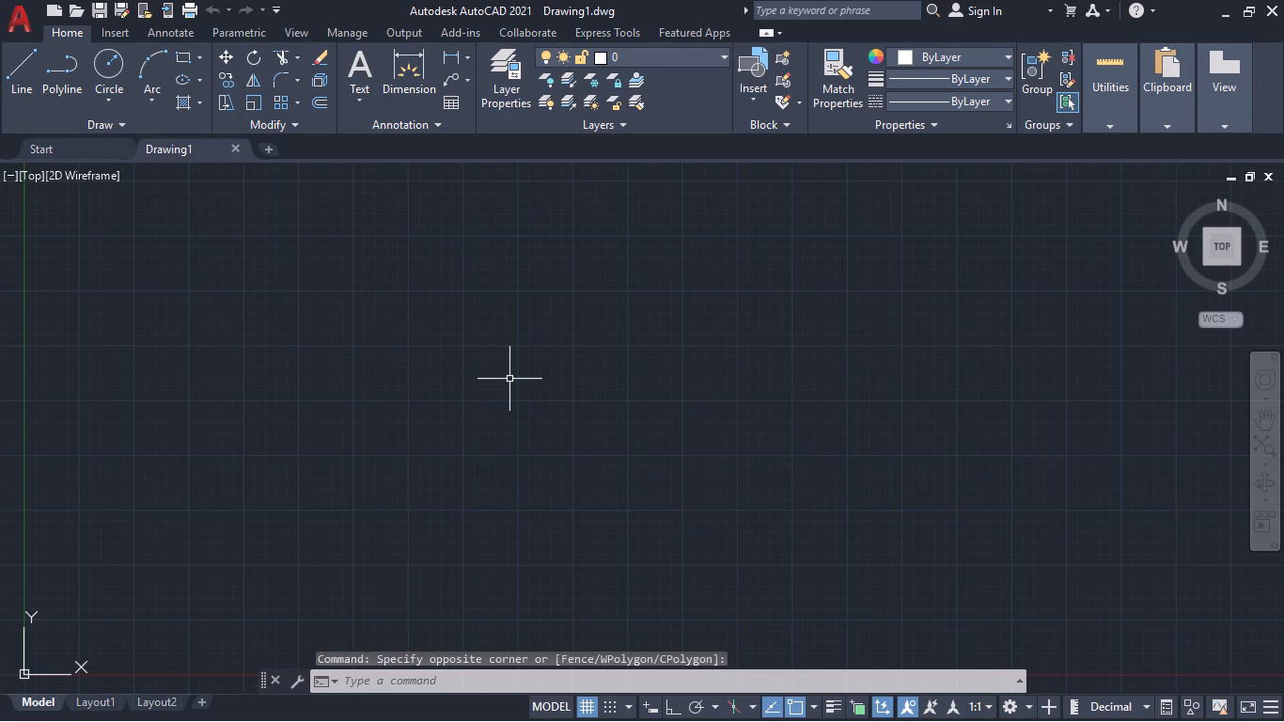
# Configure the drawing units to decimal length with precision 0 and an insertion scale in millimeters.
pyautogui.write('un')
pyautogui.press('Return')
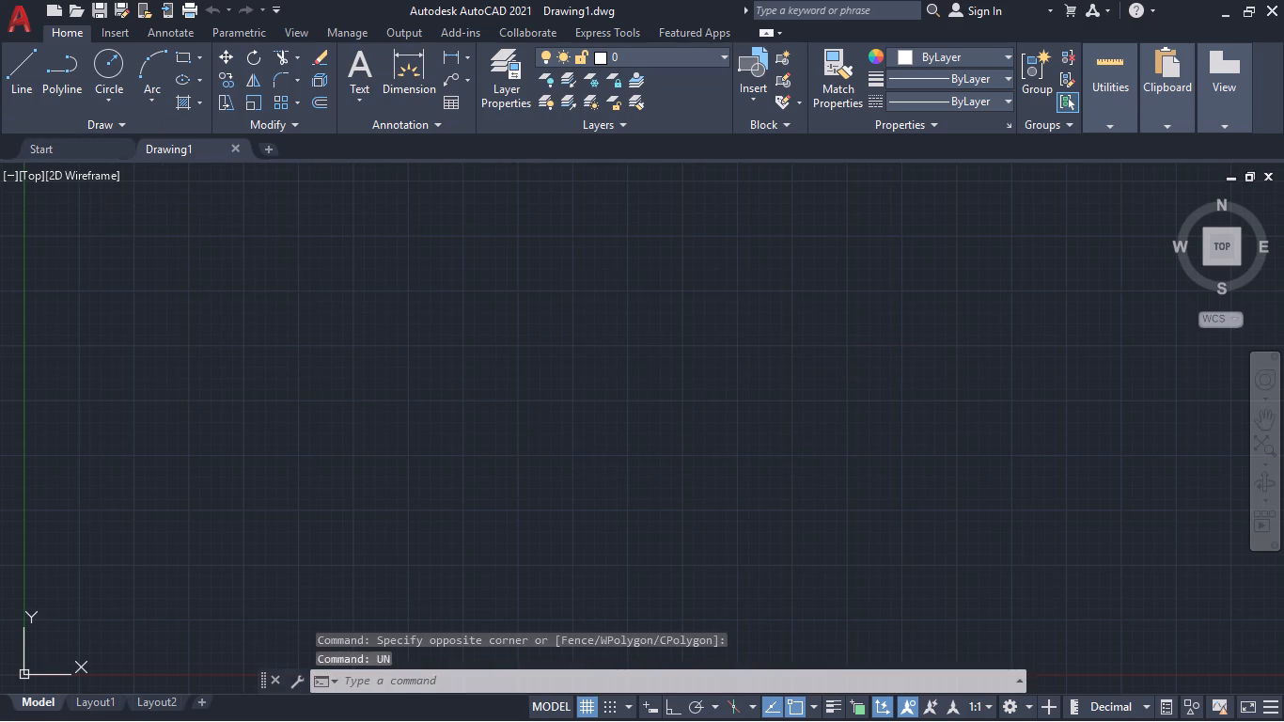
pyautogui.click(561, 350)
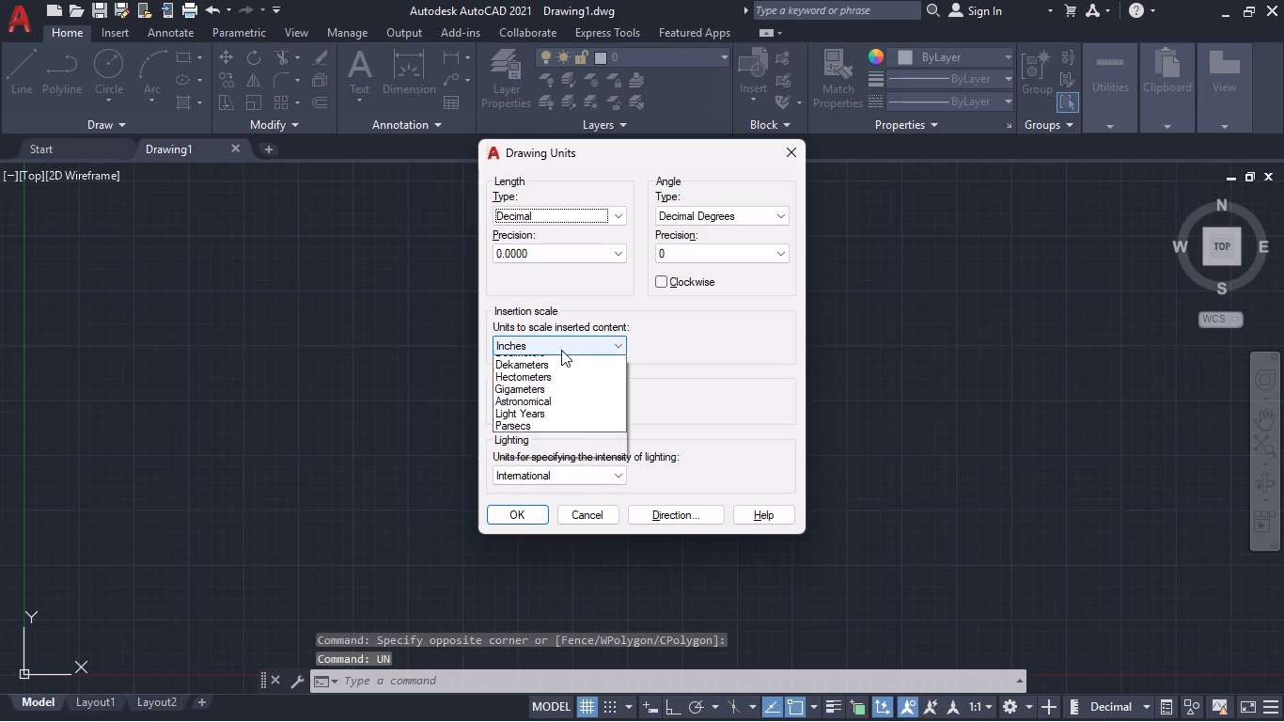
pyautogui.click(535, 425)
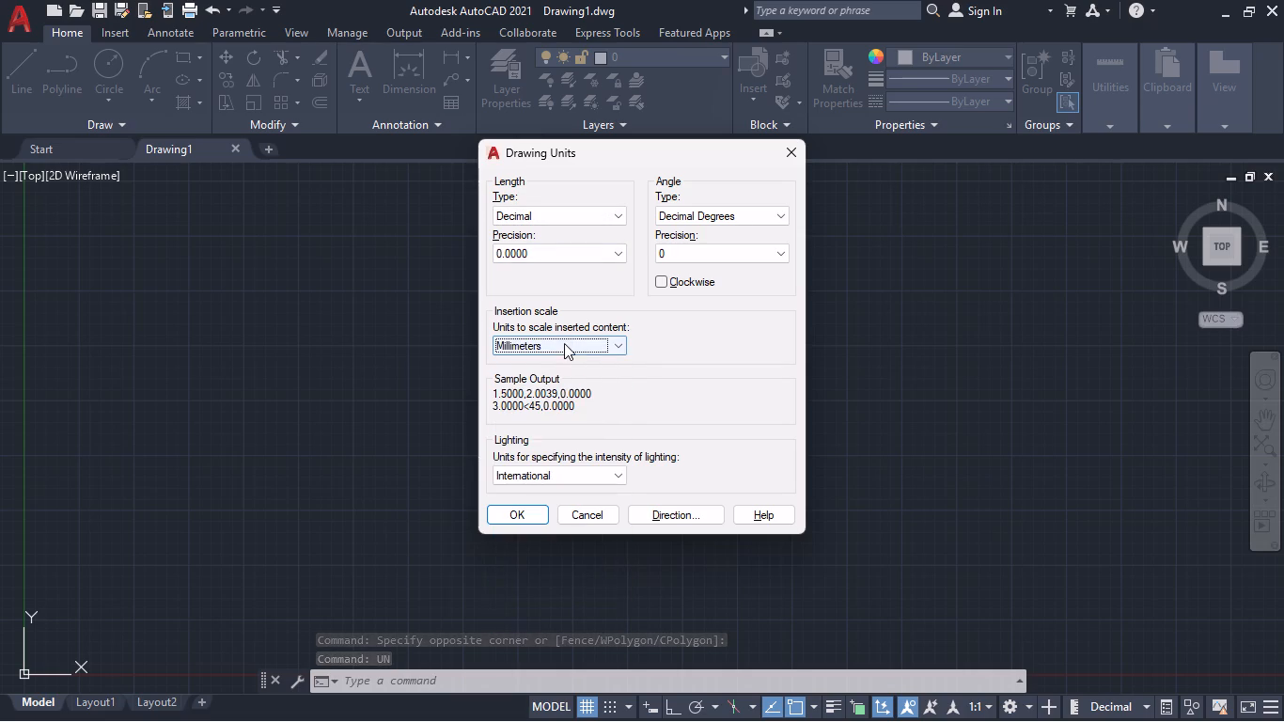
pyautogui.click(601, 214)
pyautogui.click(560, 245)
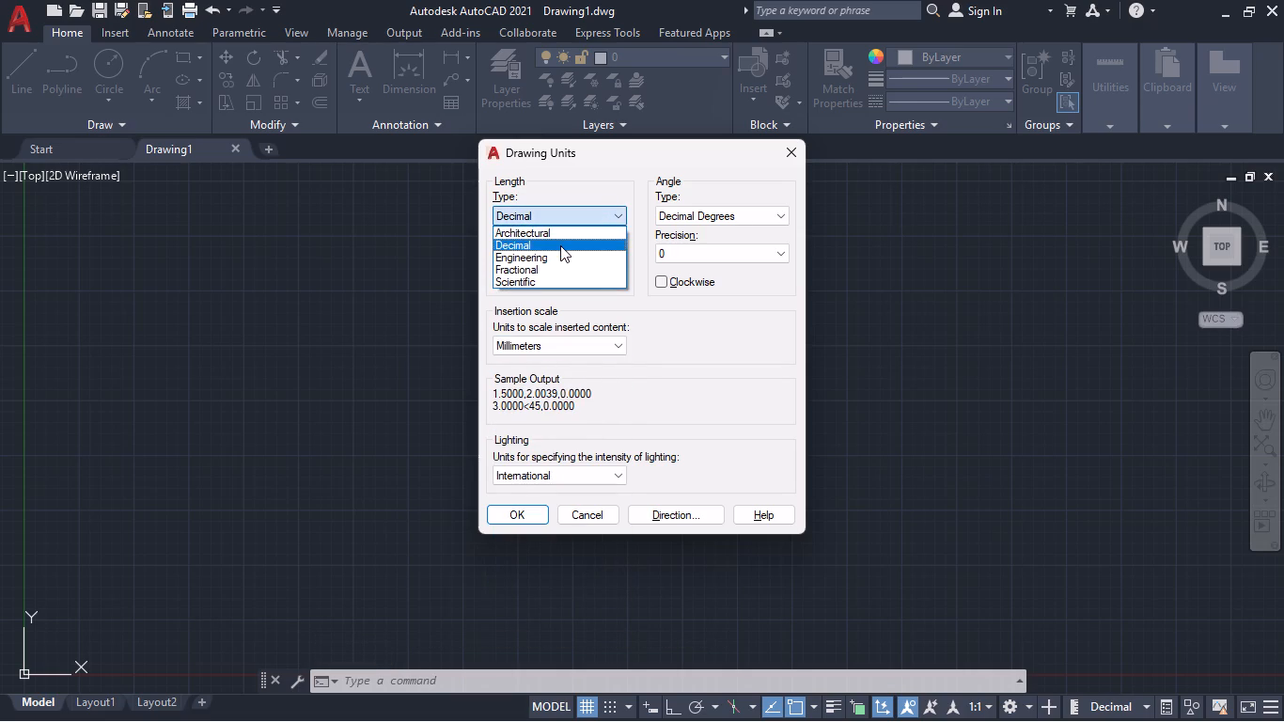
pyautogui.click(569, 245)
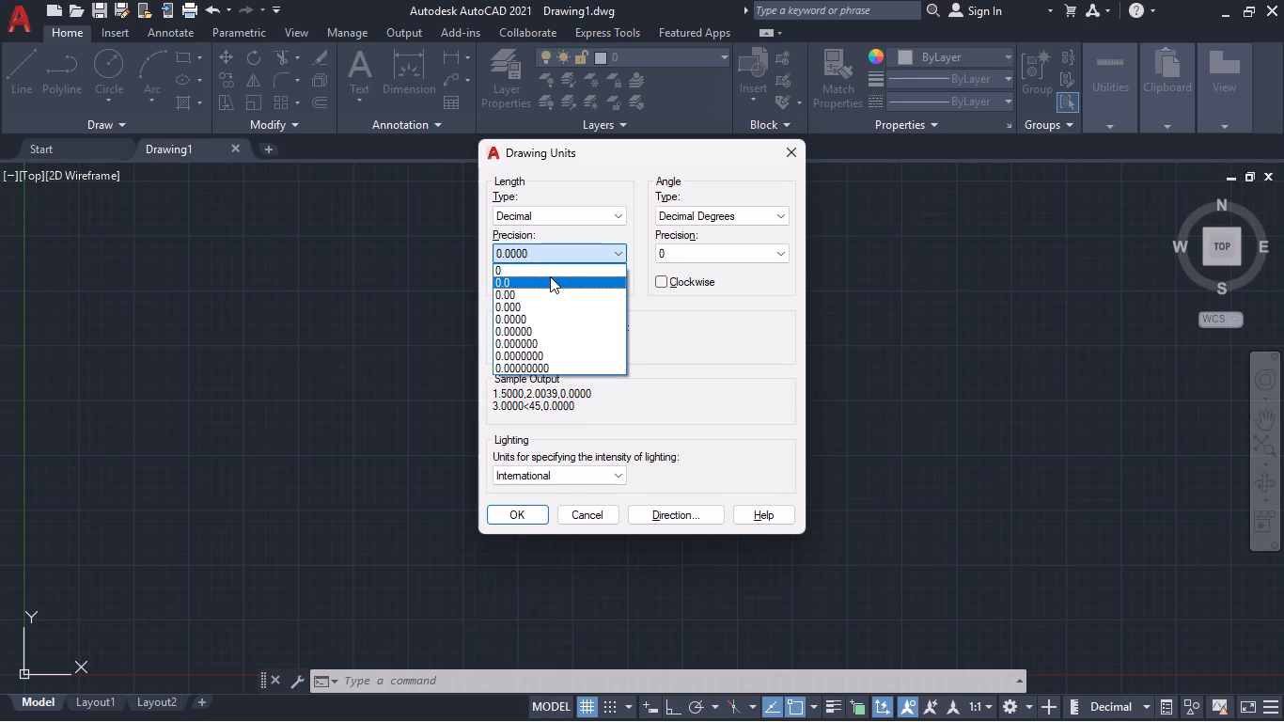
pyautogui.click(541, 269)
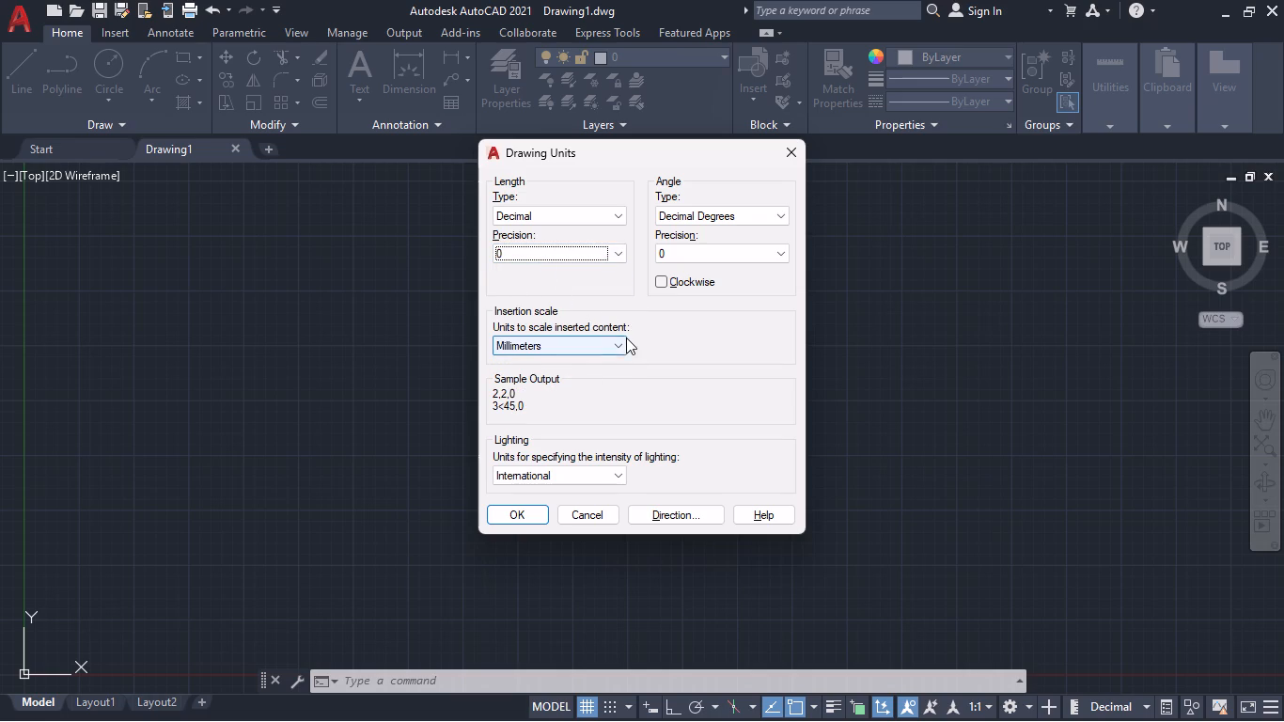
pyautogui.click(531, 516)
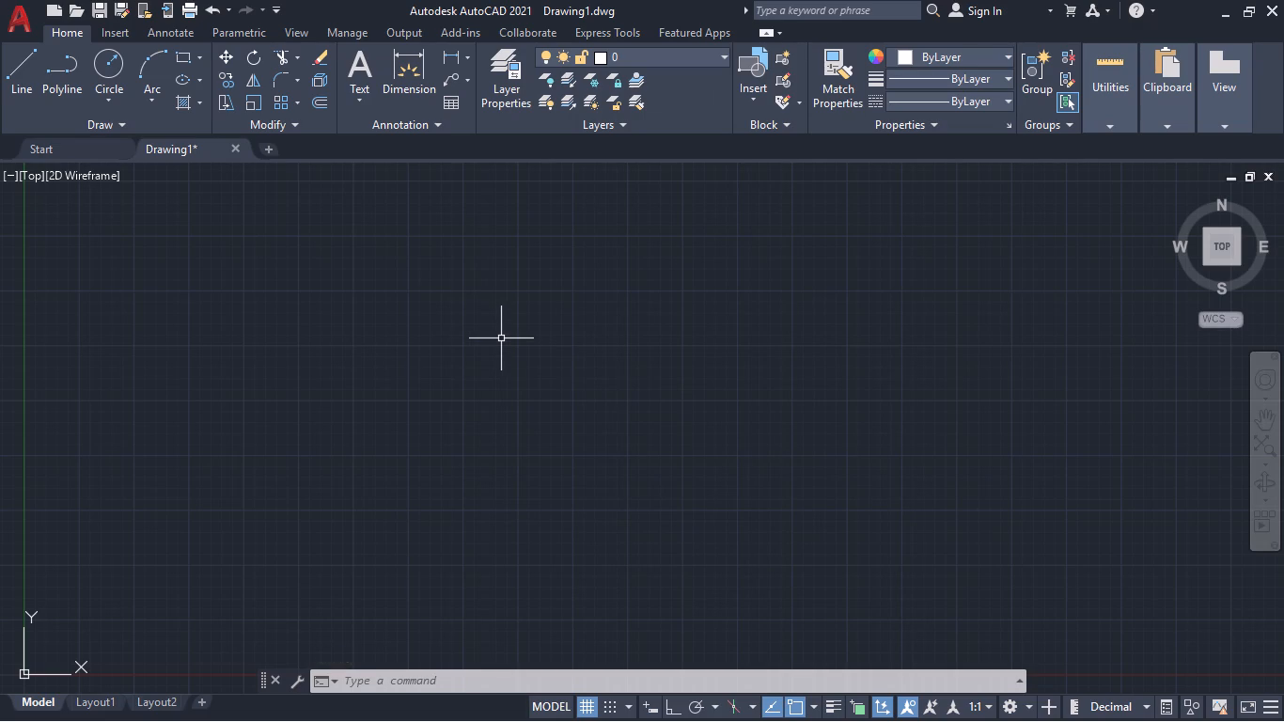
# Modify the Standard dimension style so its linear dimensions use a primary units precision of 0.
pyautogui.press('d')
pyautogui.press('Return')
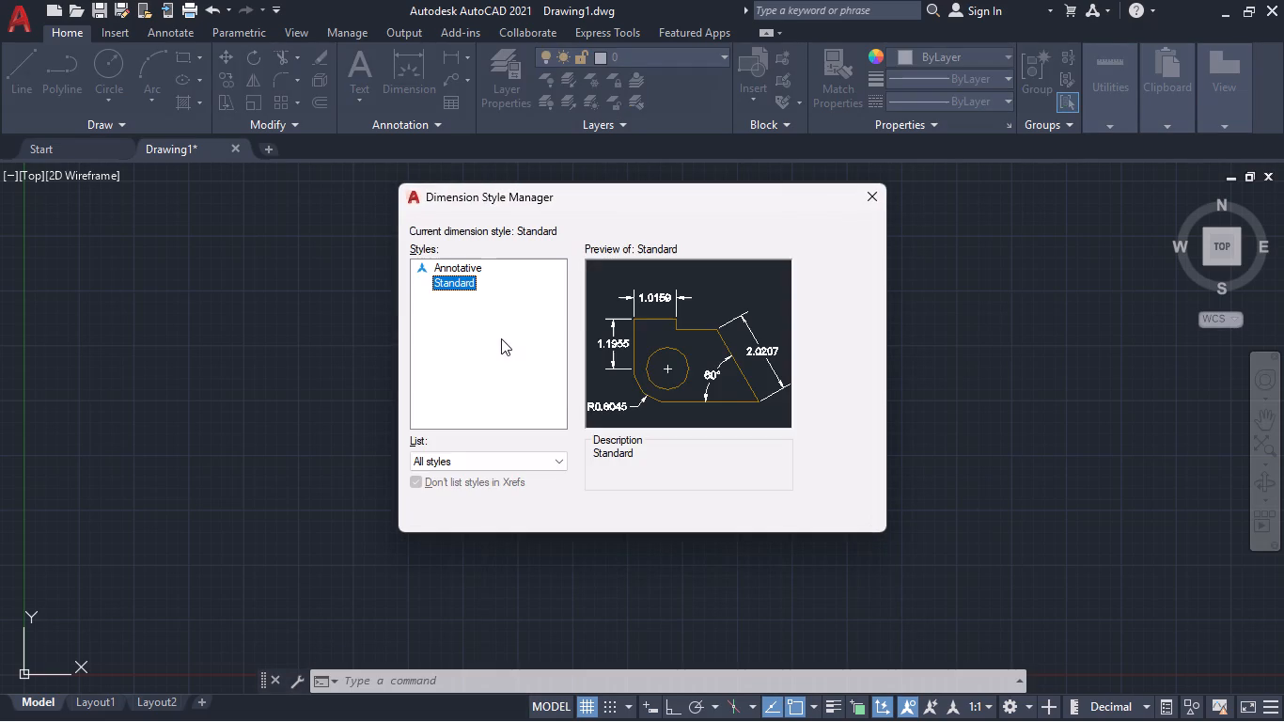
pyautogui.click(837, 322)
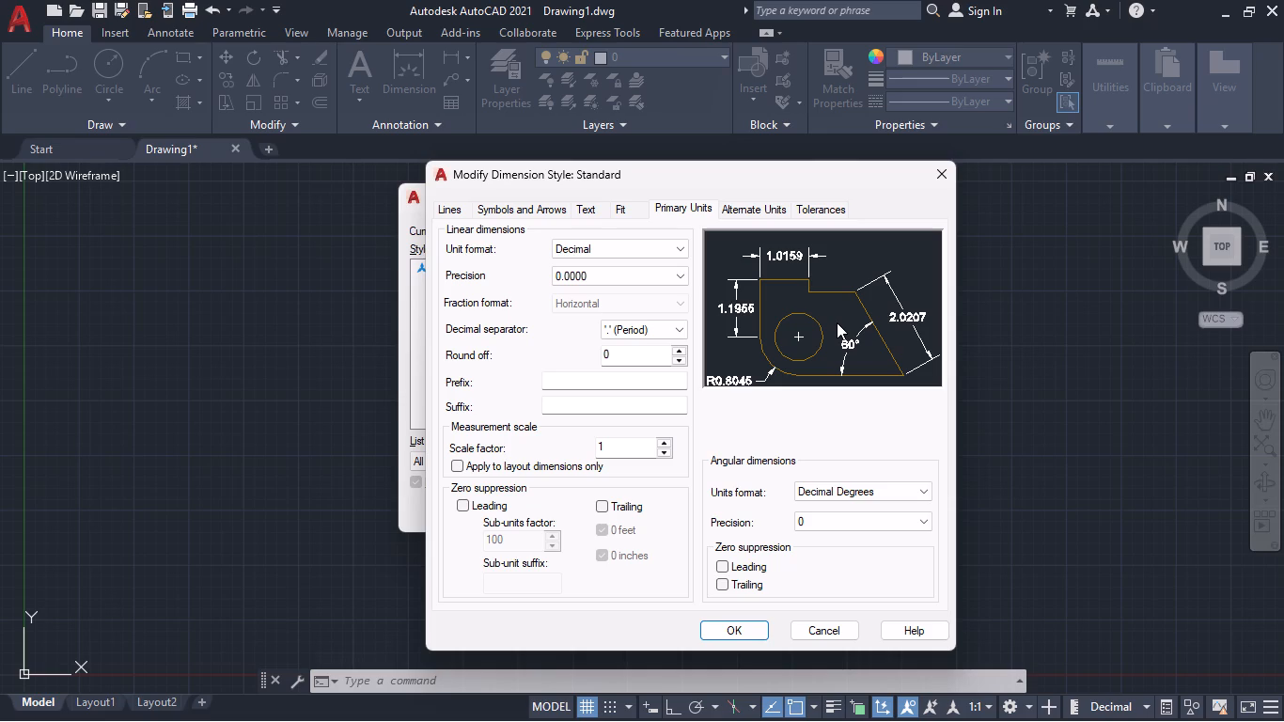
pyautogui.click(666, 276)
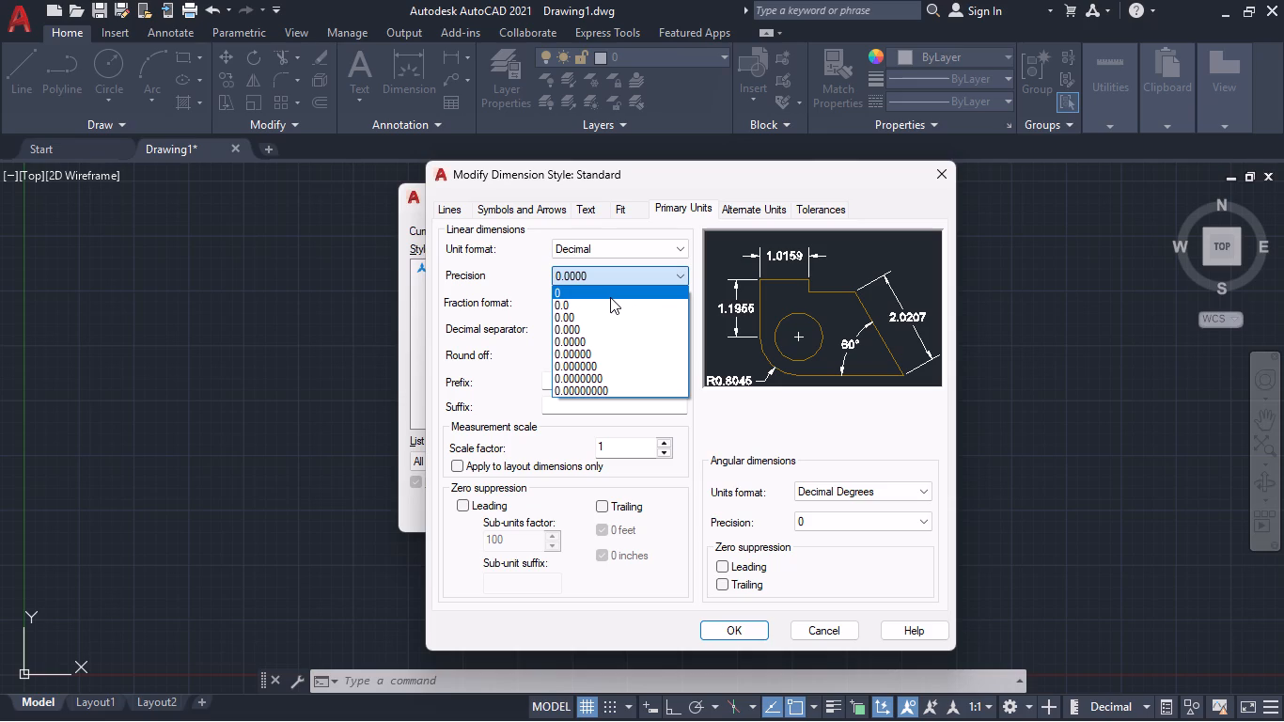
pyautogui.click(606, 294)
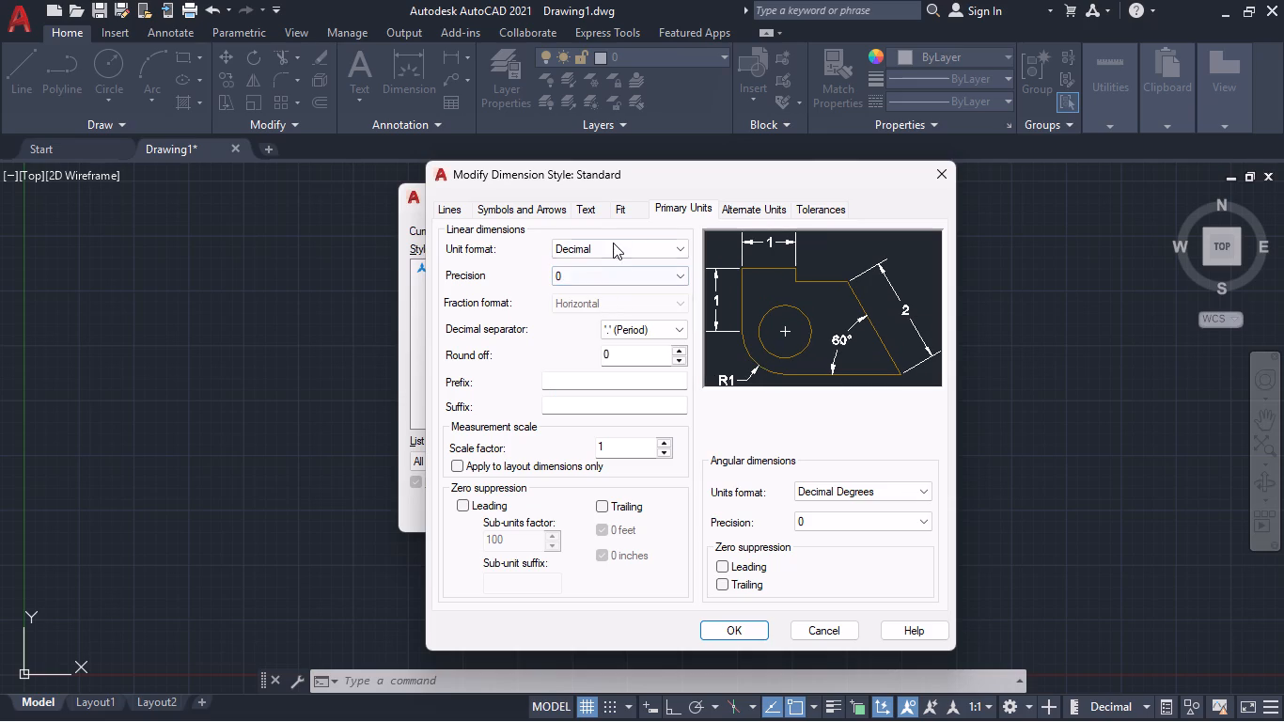
# Set the Standard dimension style's text height to 4 and its arrow size to 3.
pyautogui.click(592, 210)
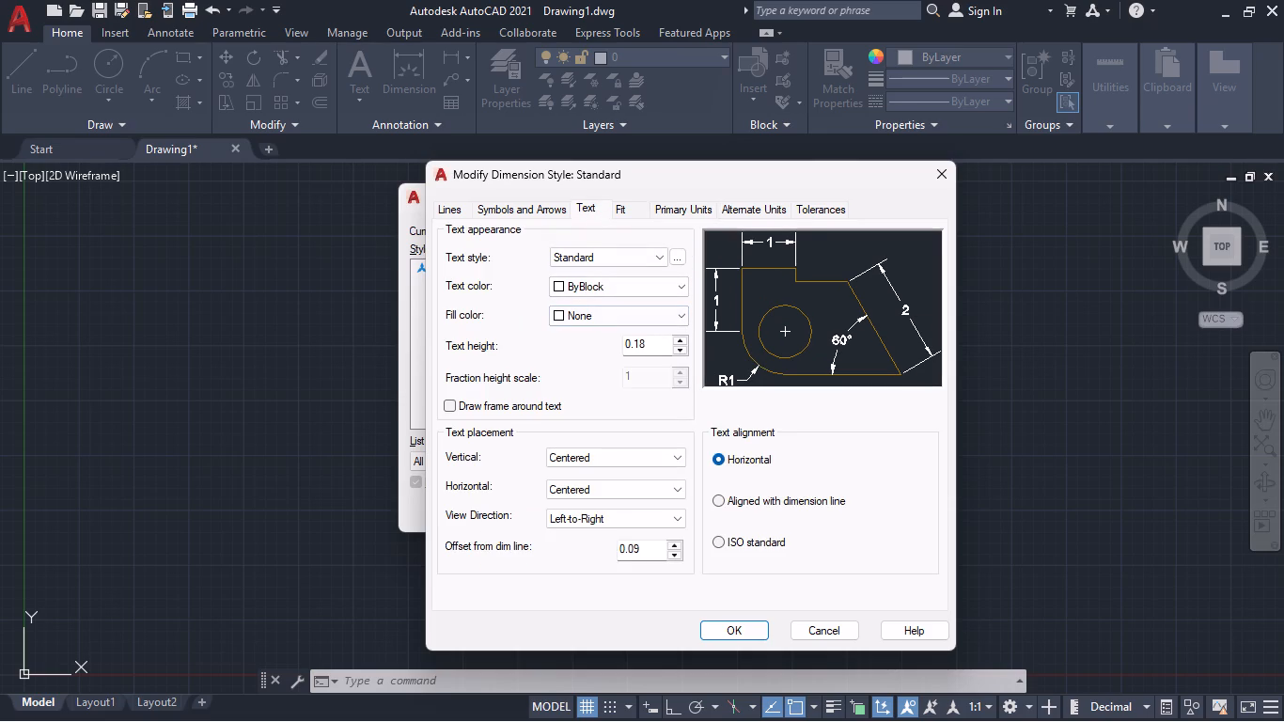
pyautogui.doubleClick(645, 337)
pyautogui.press('4')
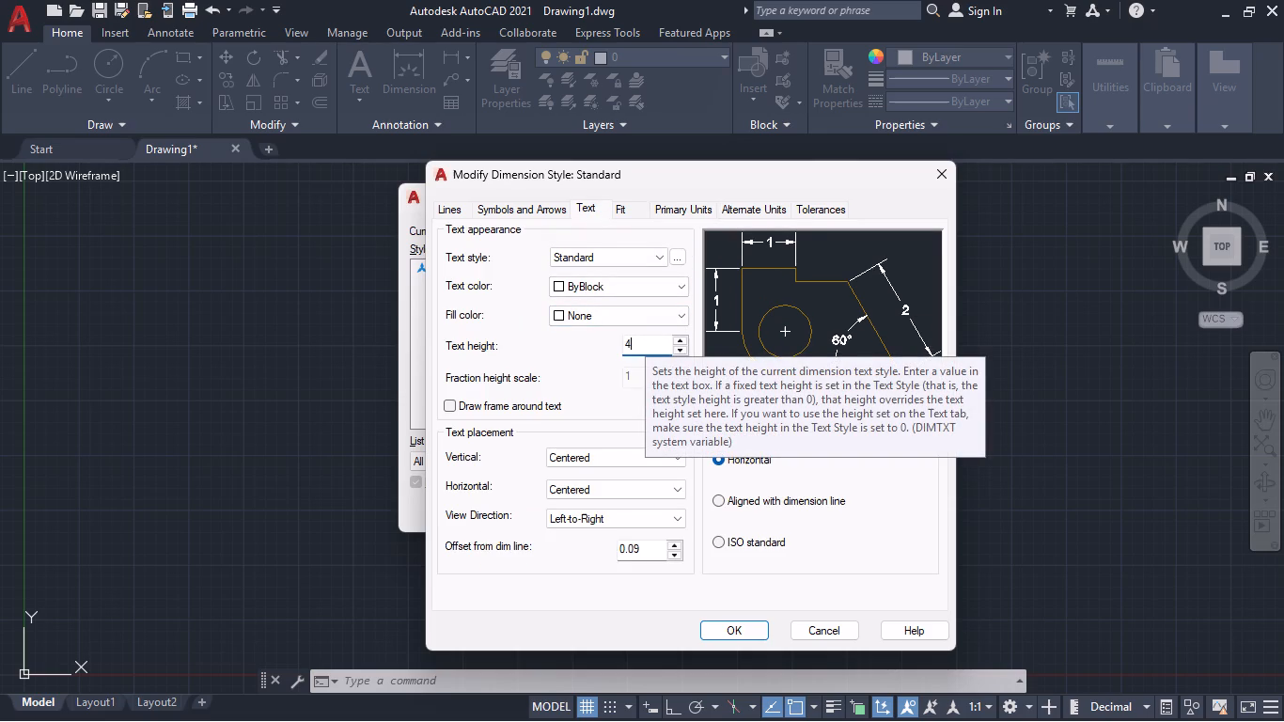
pyautogui.press('Return')
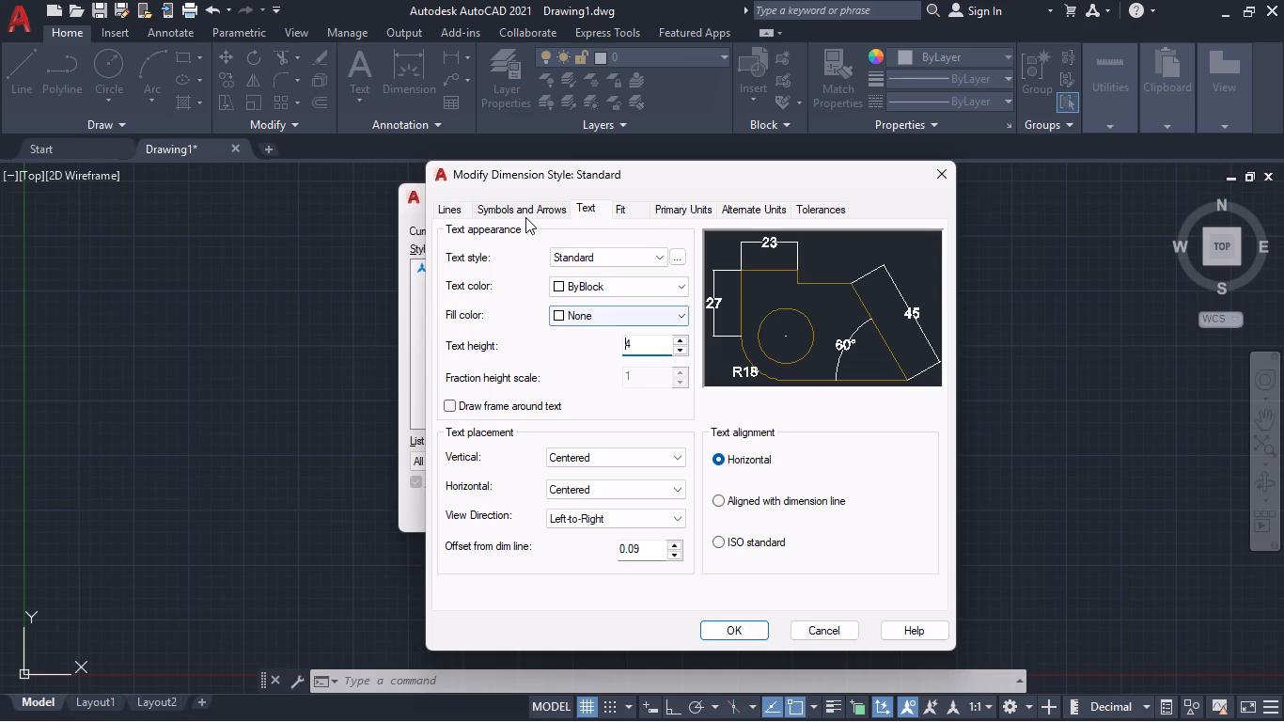
pyautogui.click(525, 210)
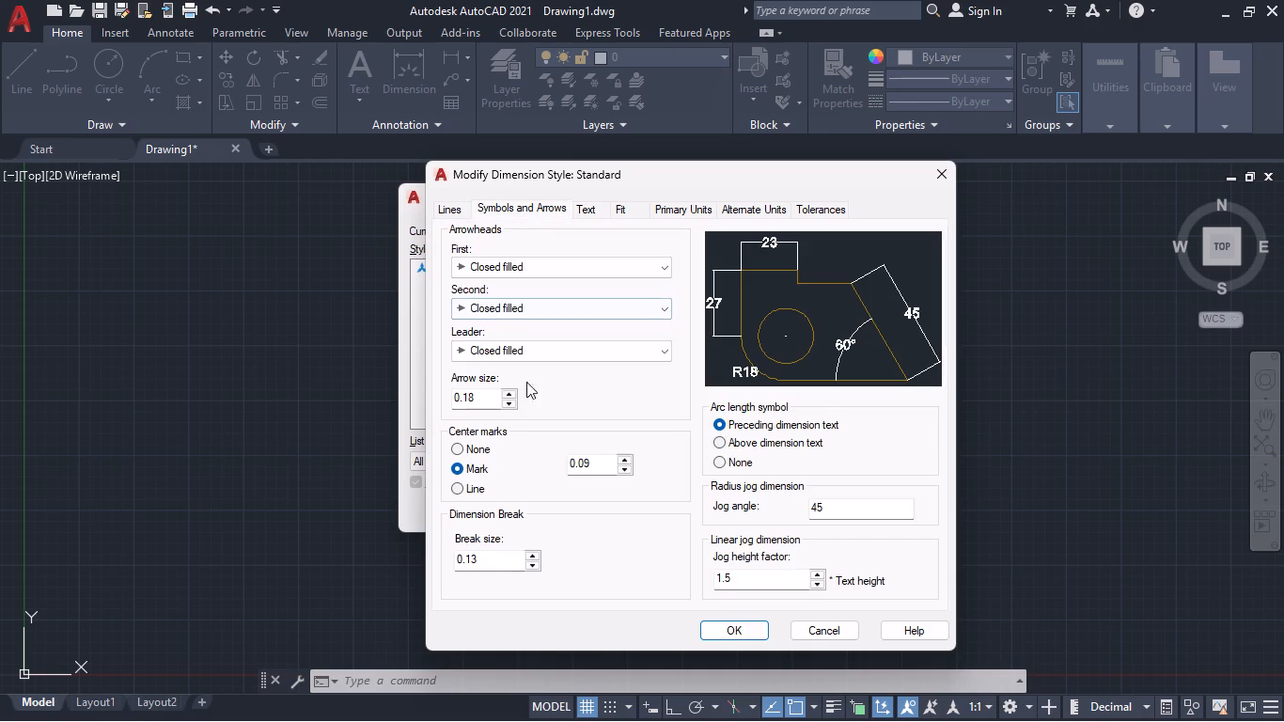
pyautogui.doubleClick(479, 400)
pyautogui.press('3')
pyautogui.press('Return')
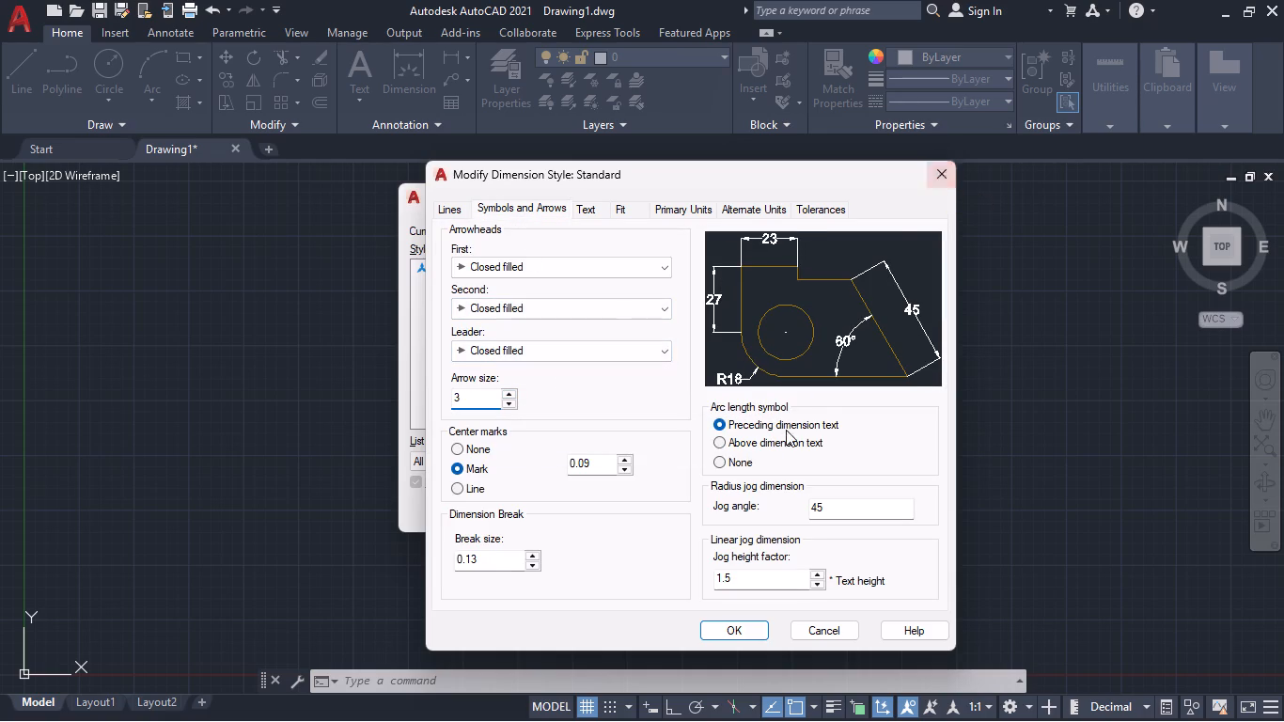
# Align the dimension text with the dimension line, apply the changes and make the Standard style current.
pyautogui.click(694, 215)
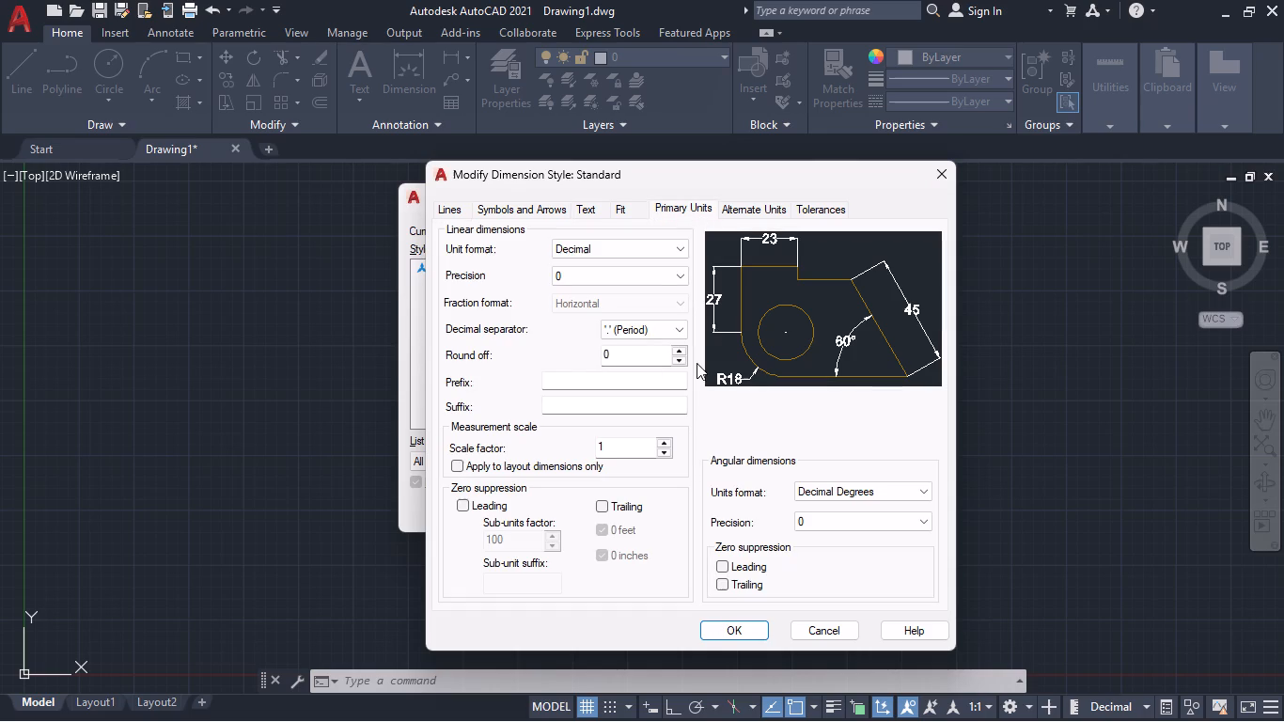
pyautogui.click(585, 217)
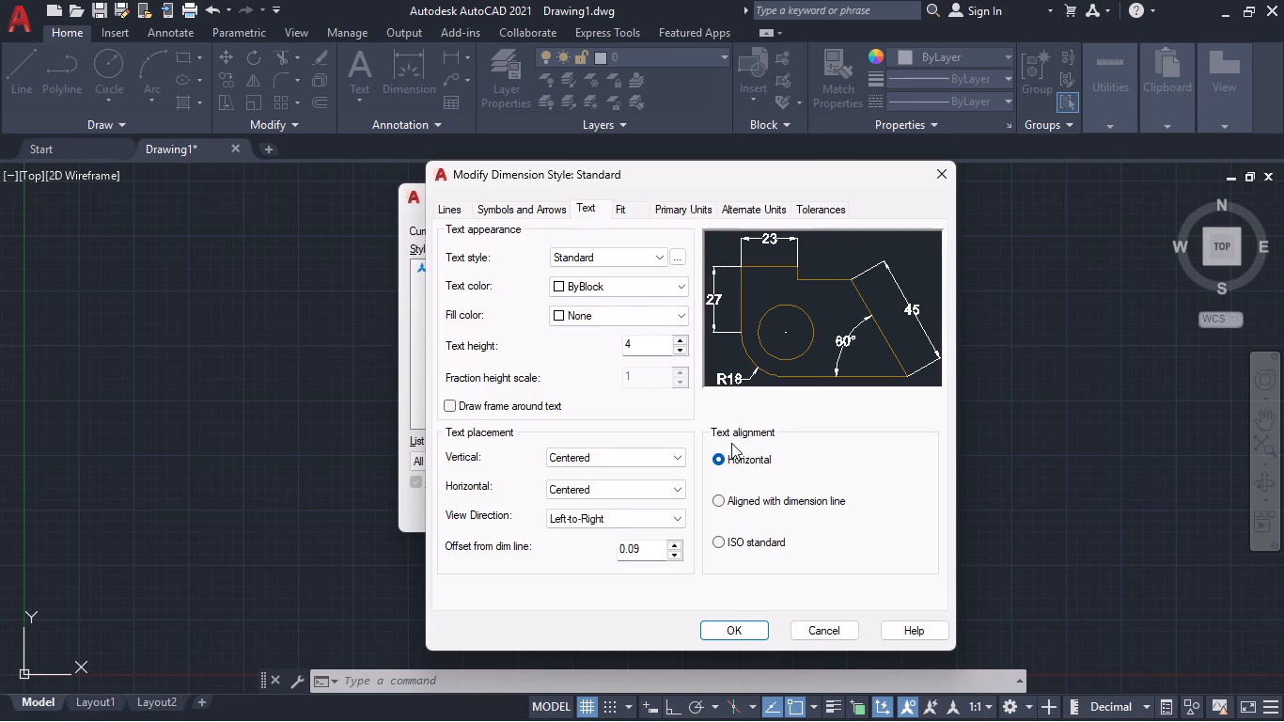
pyautogui.click(728, 497)
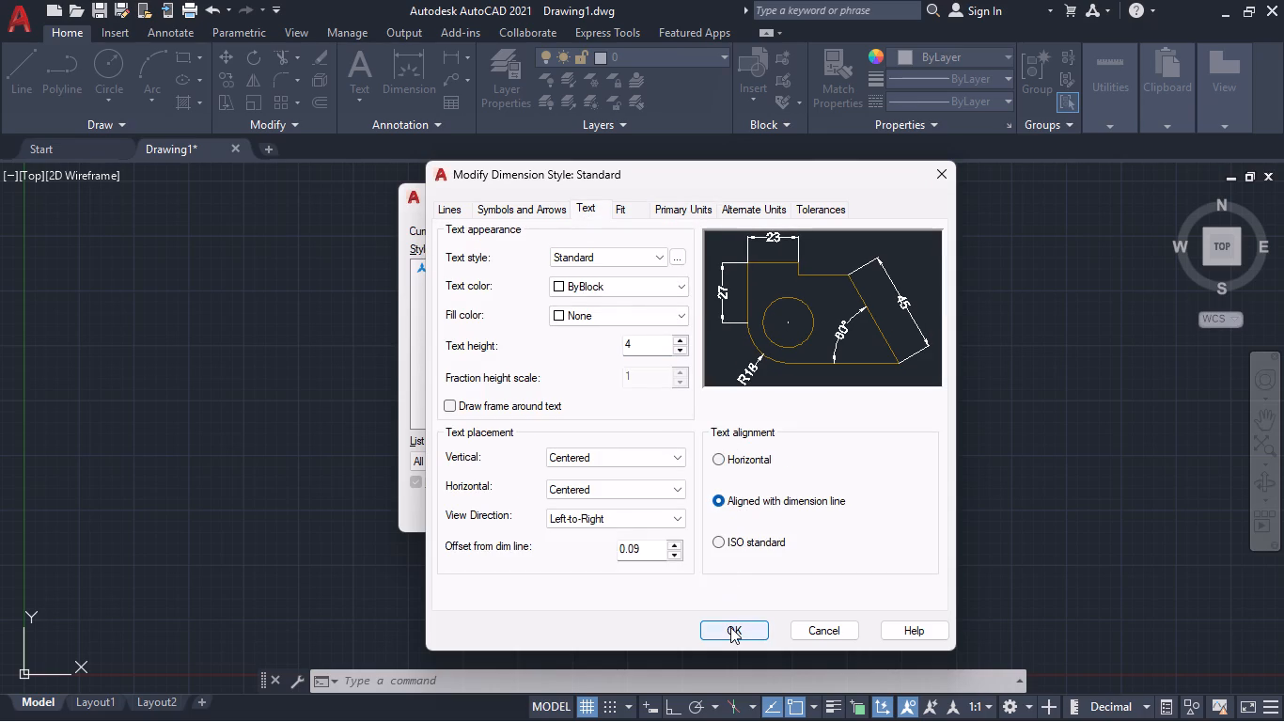
pyautogui.click(730, 627)
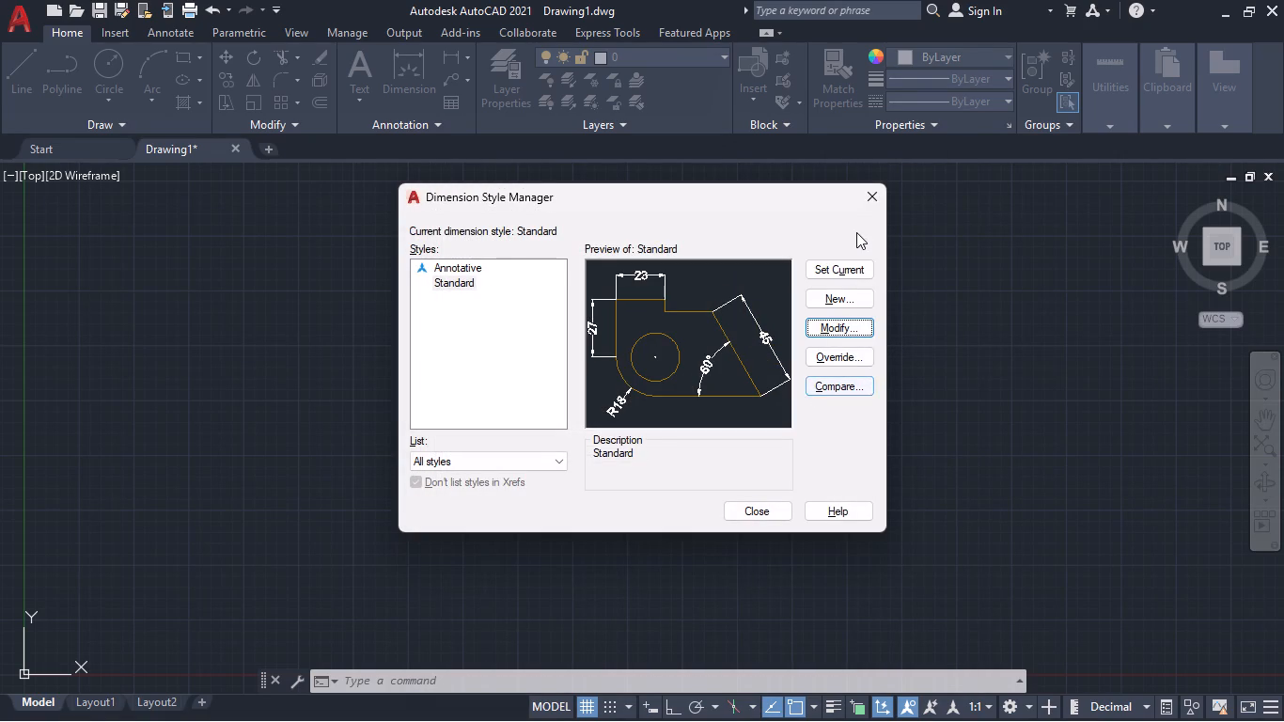
pyautogui.click(840, 267)
pyautogui.click(750, 510)
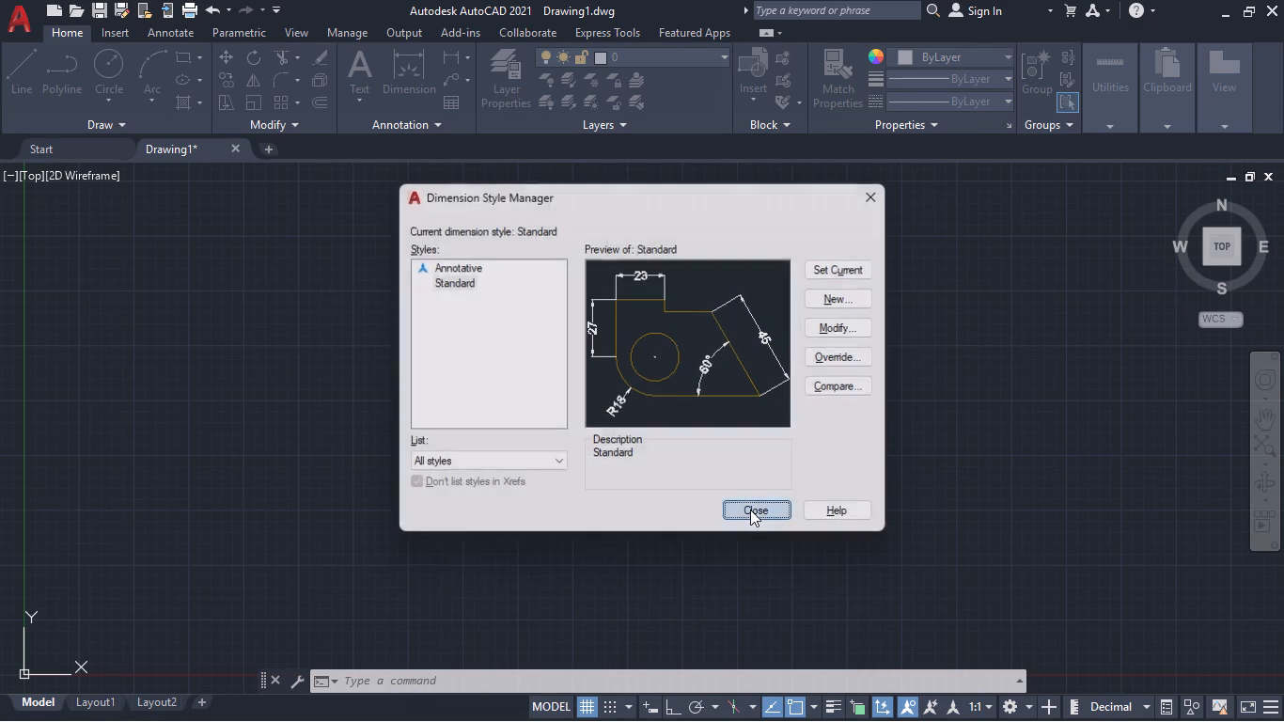
# Turn on Ortho mode during a trial line, leaving the Line command without drawing a segment.
pyautogui.click(30, 50)
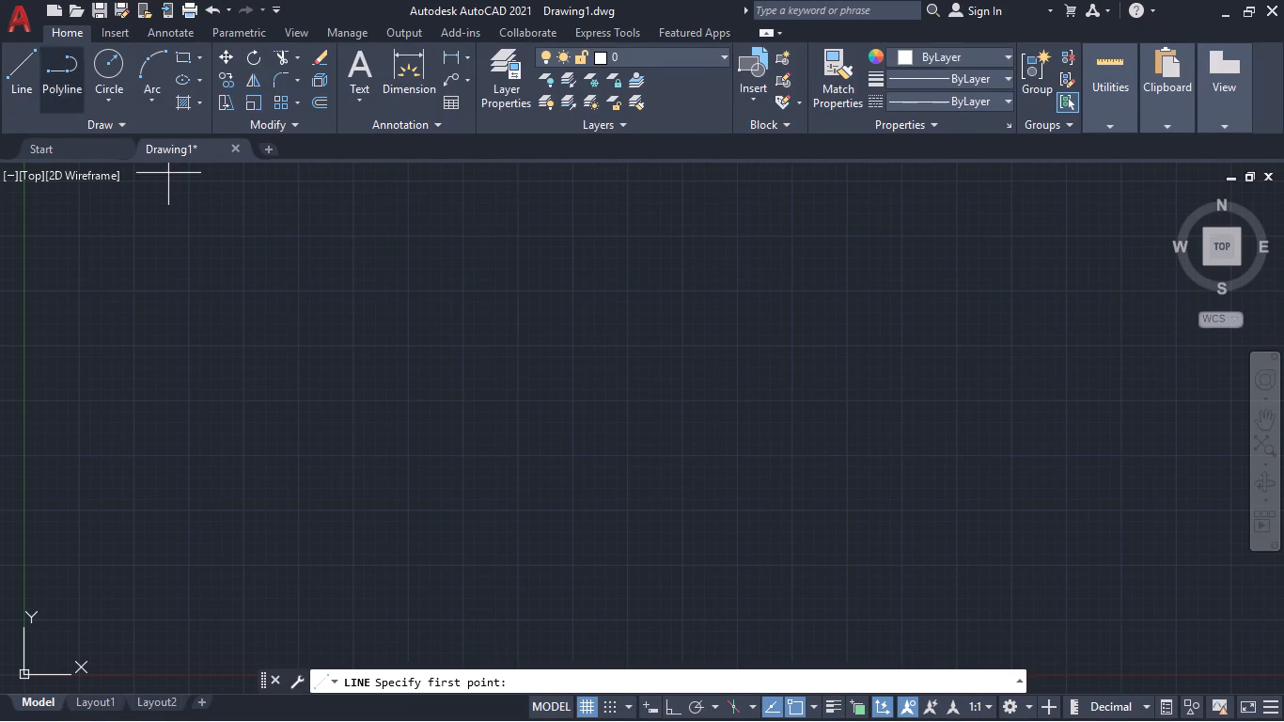
pyautogui.click(563, 393)
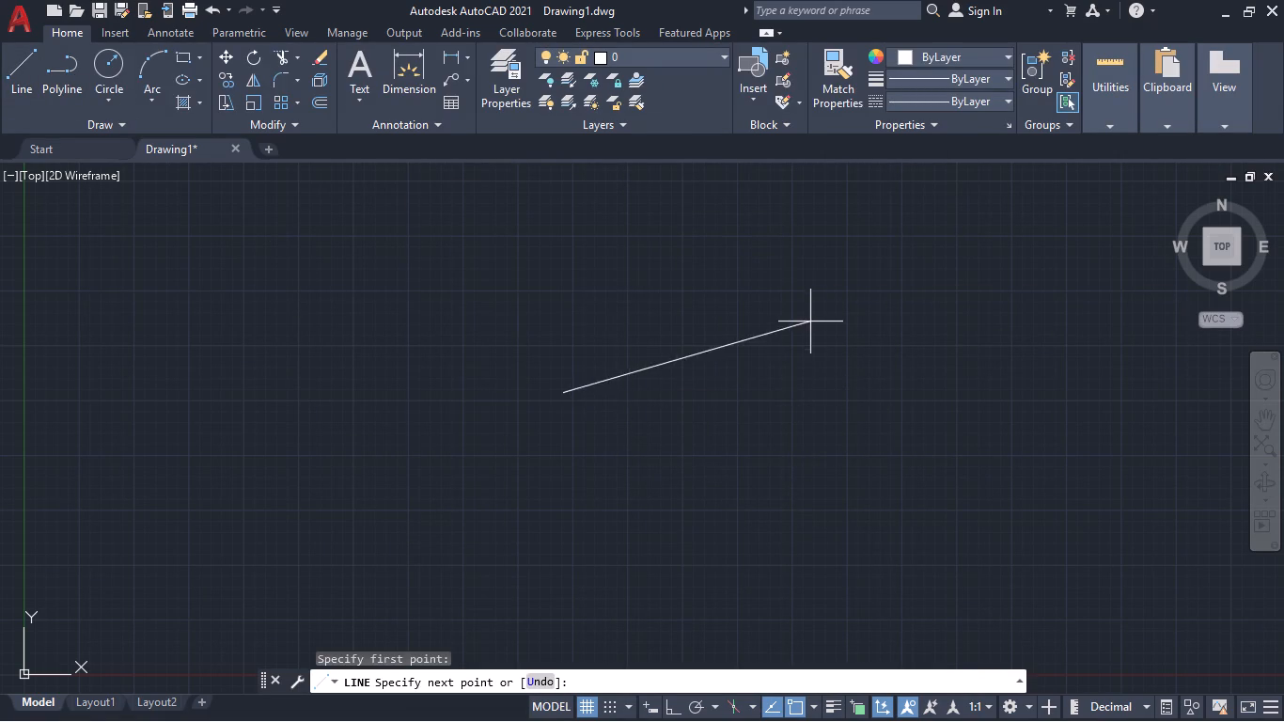
pyautogui.click(685, 703)
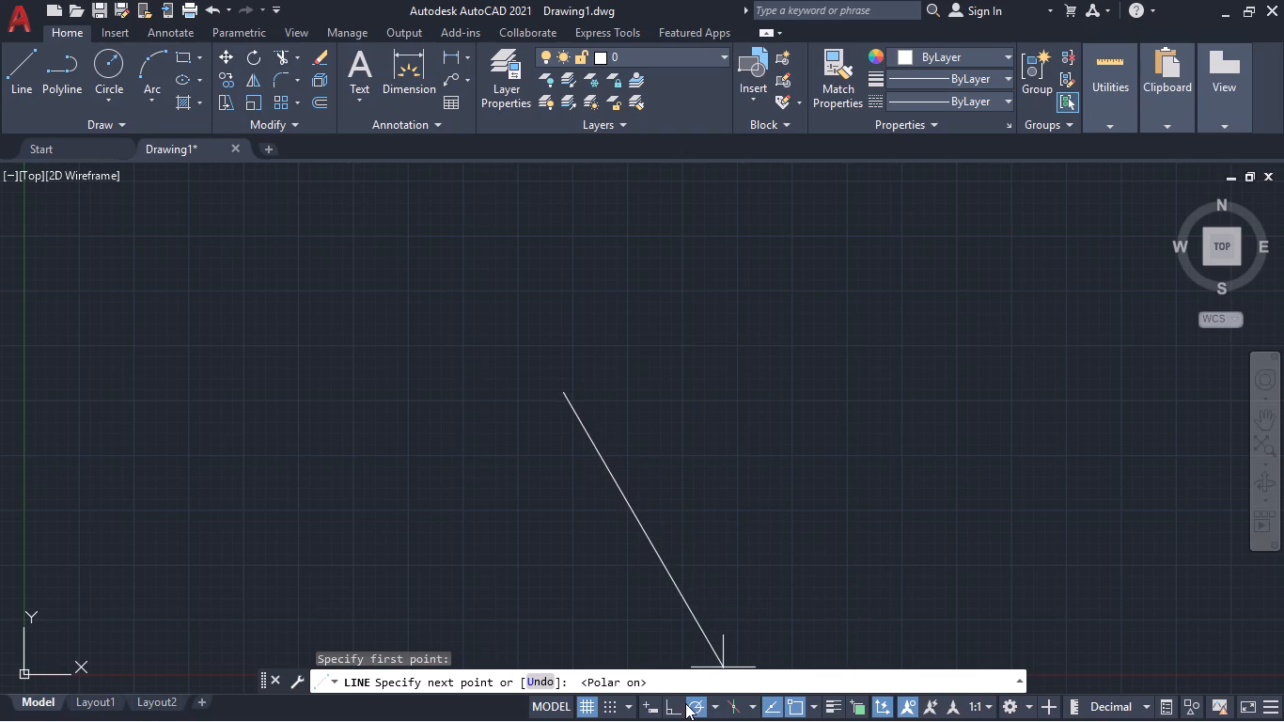
pyautogui.click(675, 704)
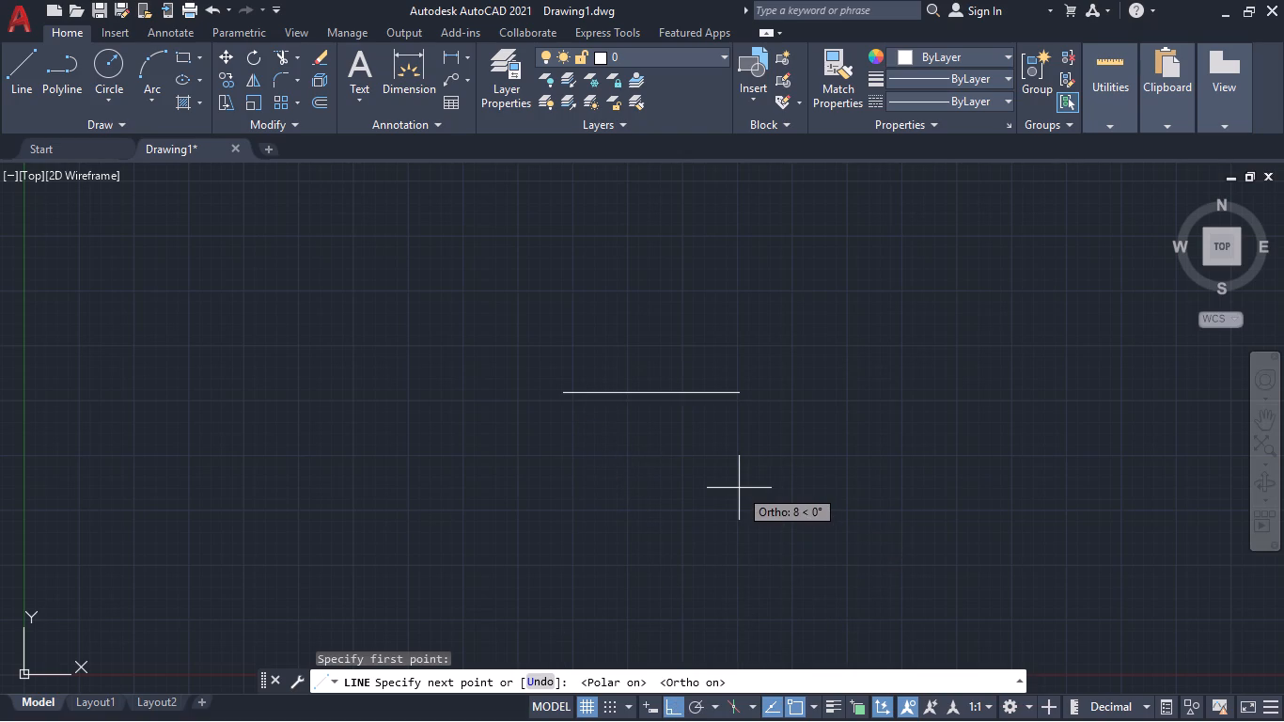
pyautogui.press('Escape')
pyautogui.press('Escape')
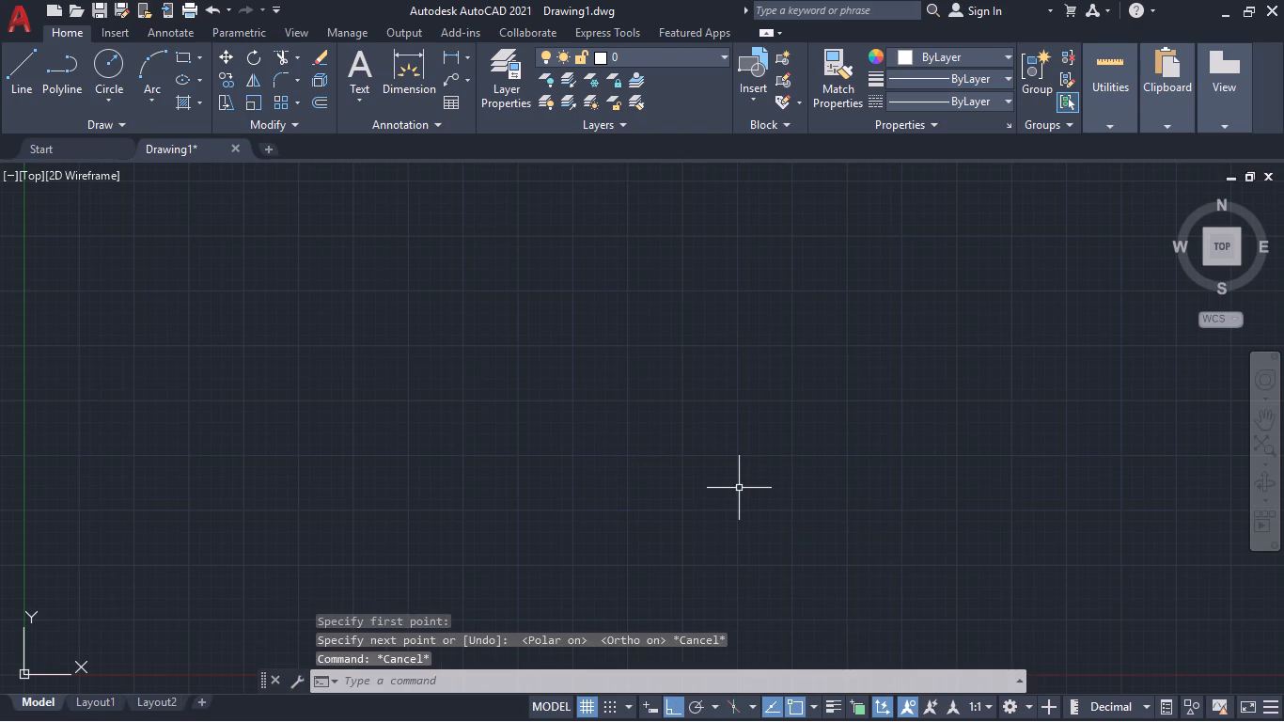
# Review the Drafting Settings for object snap, polar tracking, quick properties and selection cycling.
pyautogui.write('ds')
pyautogui.press('Return')
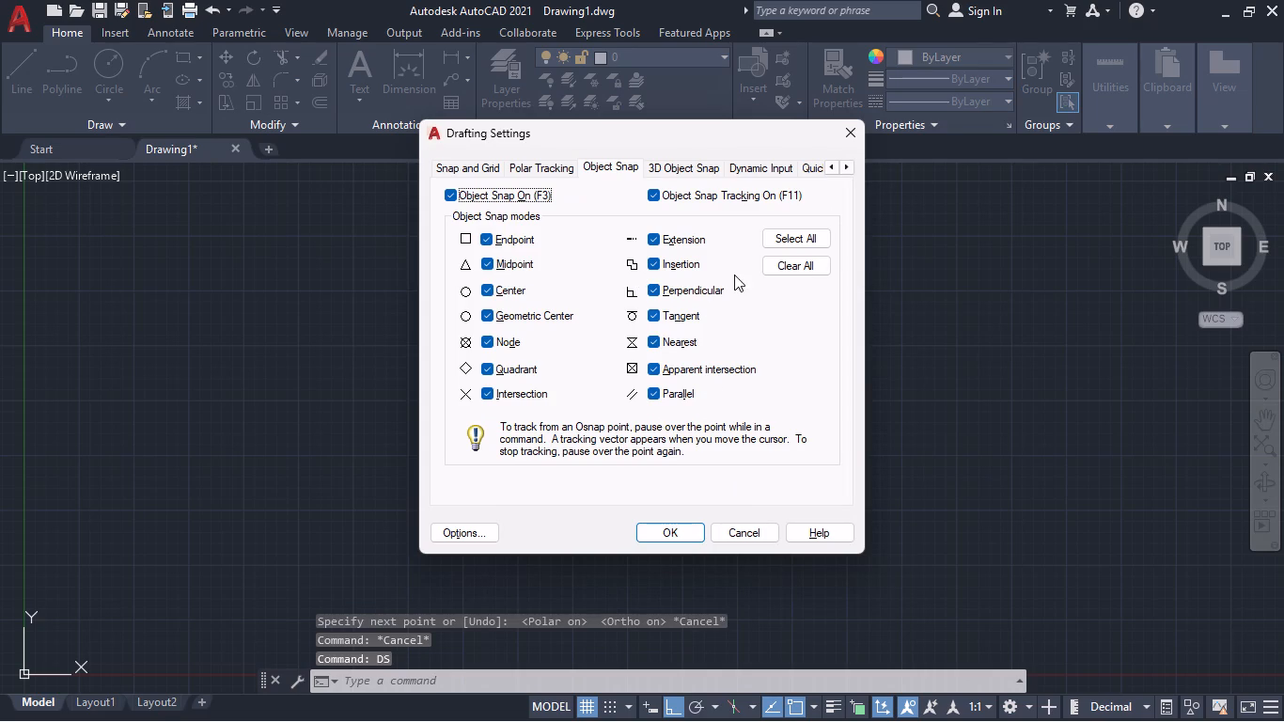
pyautogui.click(670, 525)
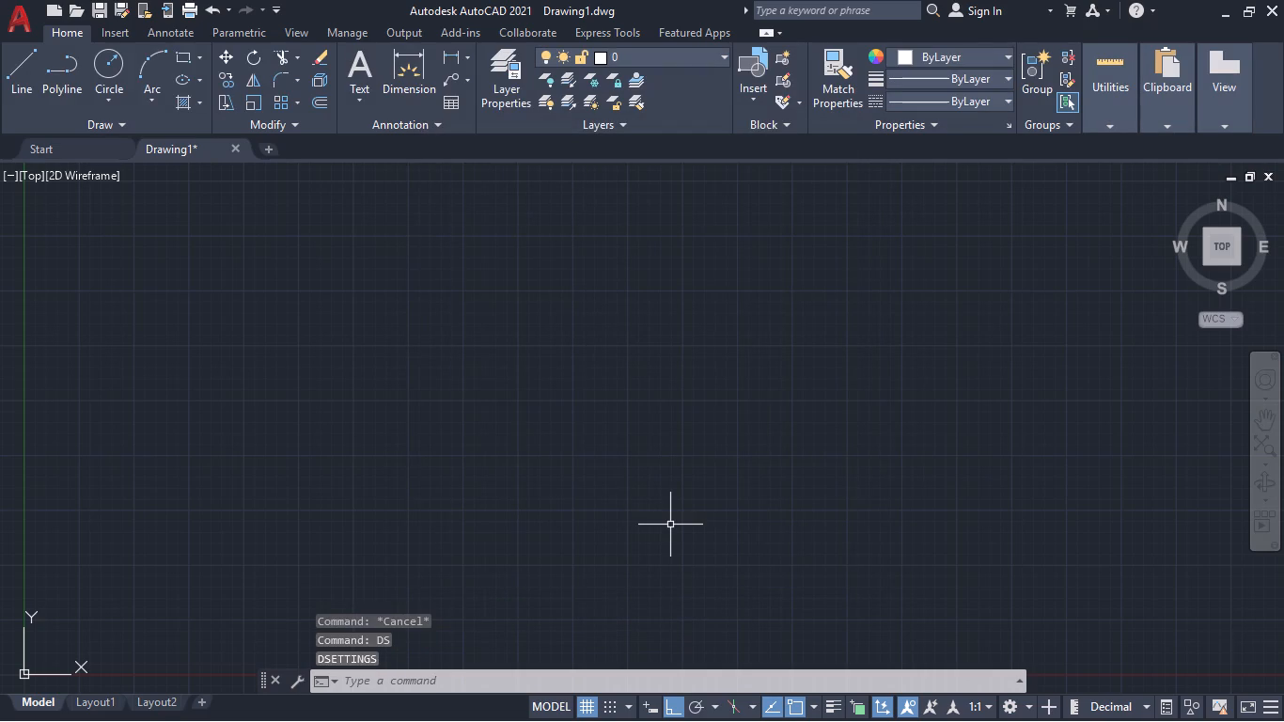
pyautogui.press('d')
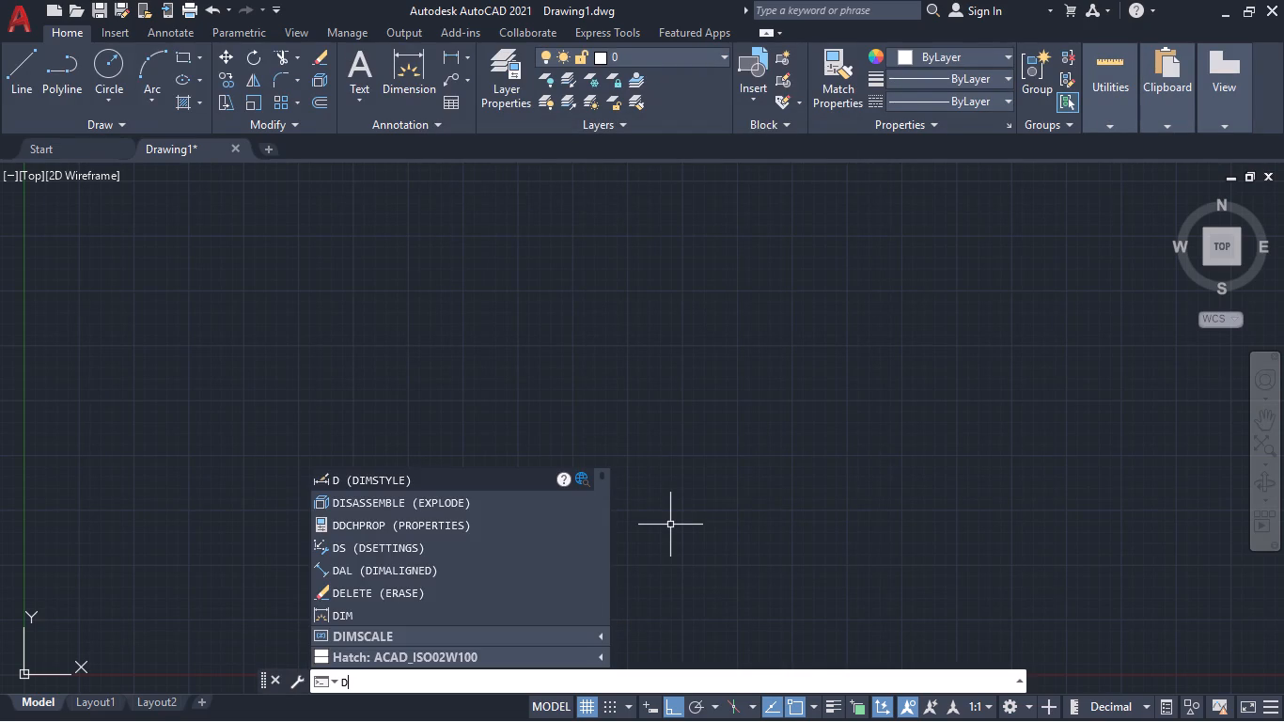
pyautogui.click(457, 540)
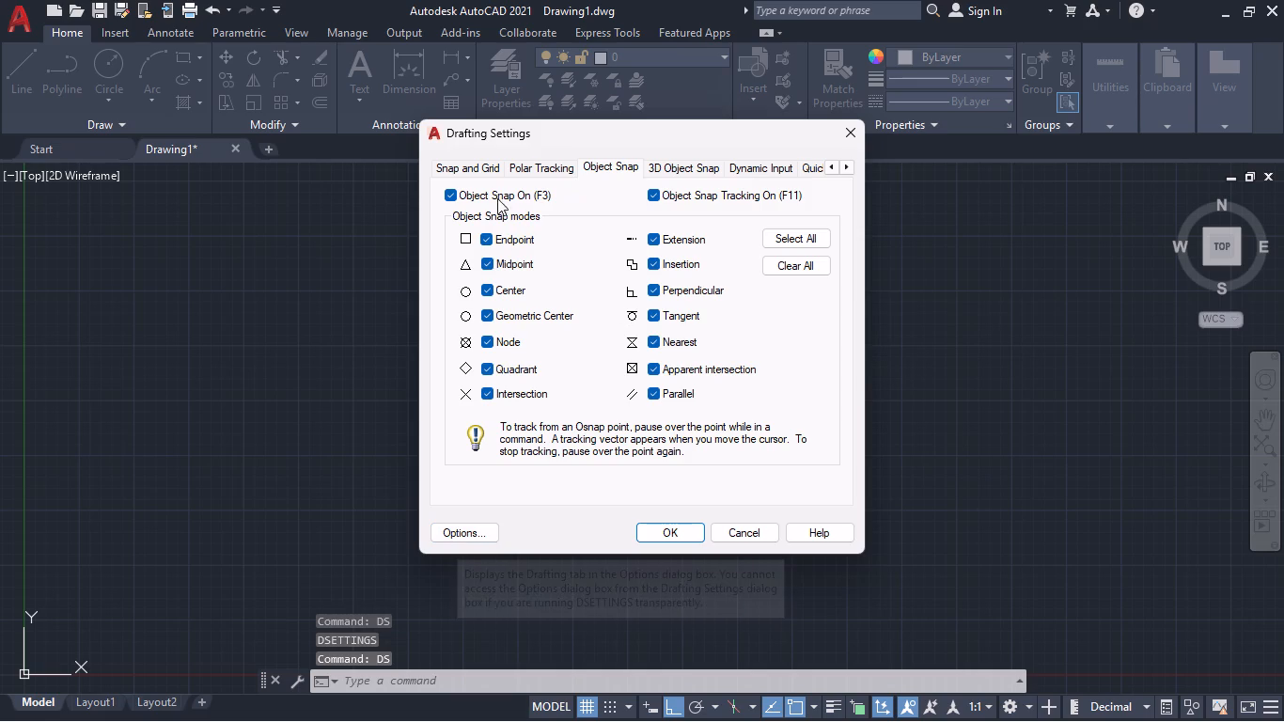
pyautogui.click(535, 164)
pyautogui.click(697, 153)
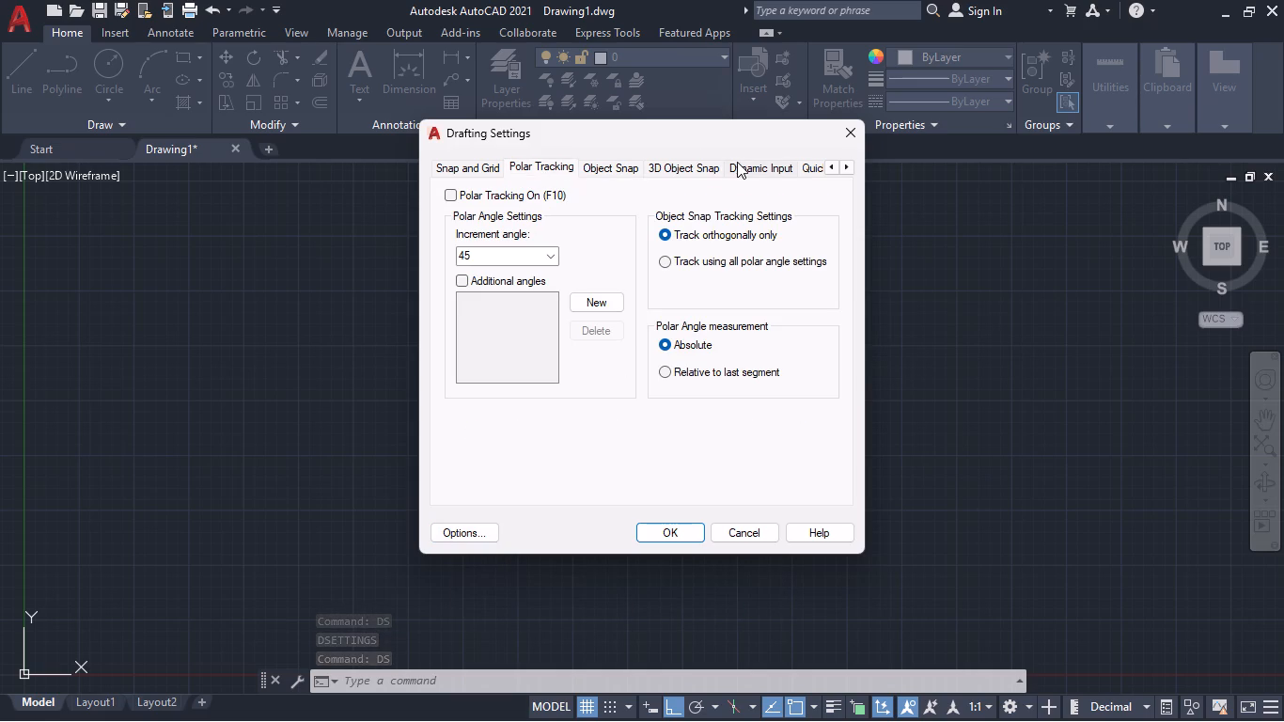
pyautogui.click(737, 162)
pyautogui.click(798, 168)
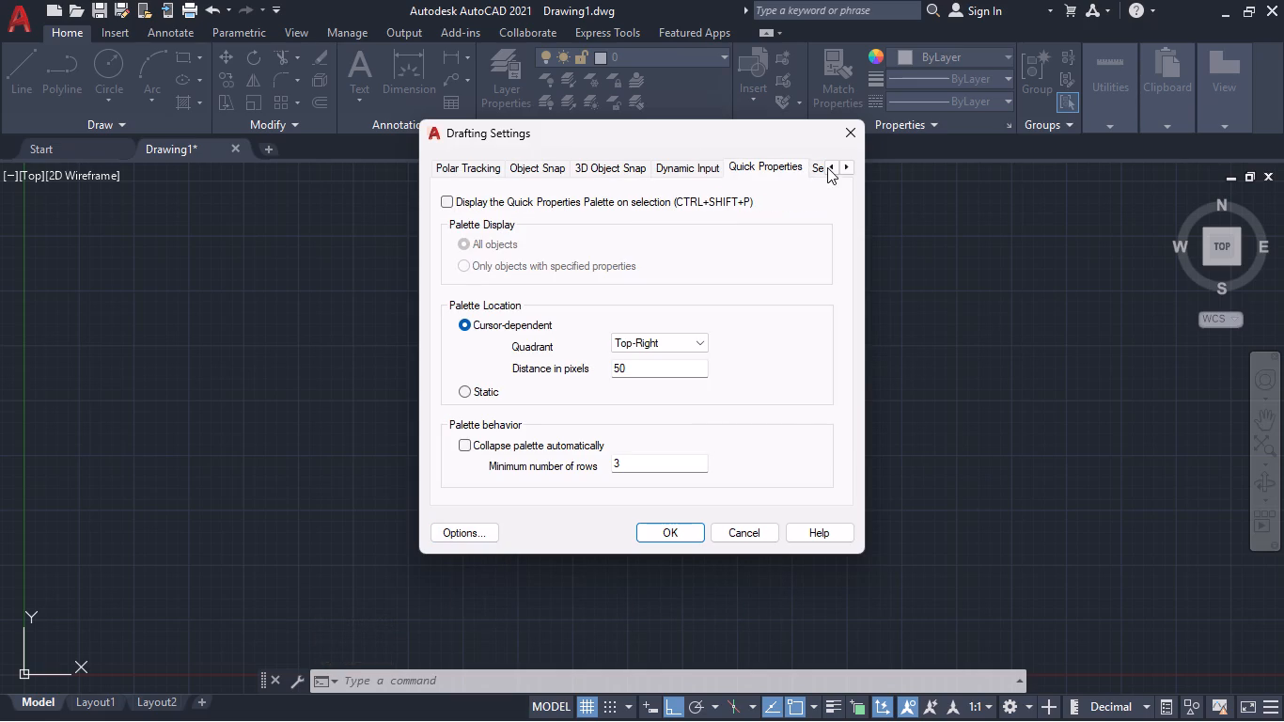
pyautogui.click(842, 166)
pyautogui.click(842, 166)
pyautogui.click(842, 166)
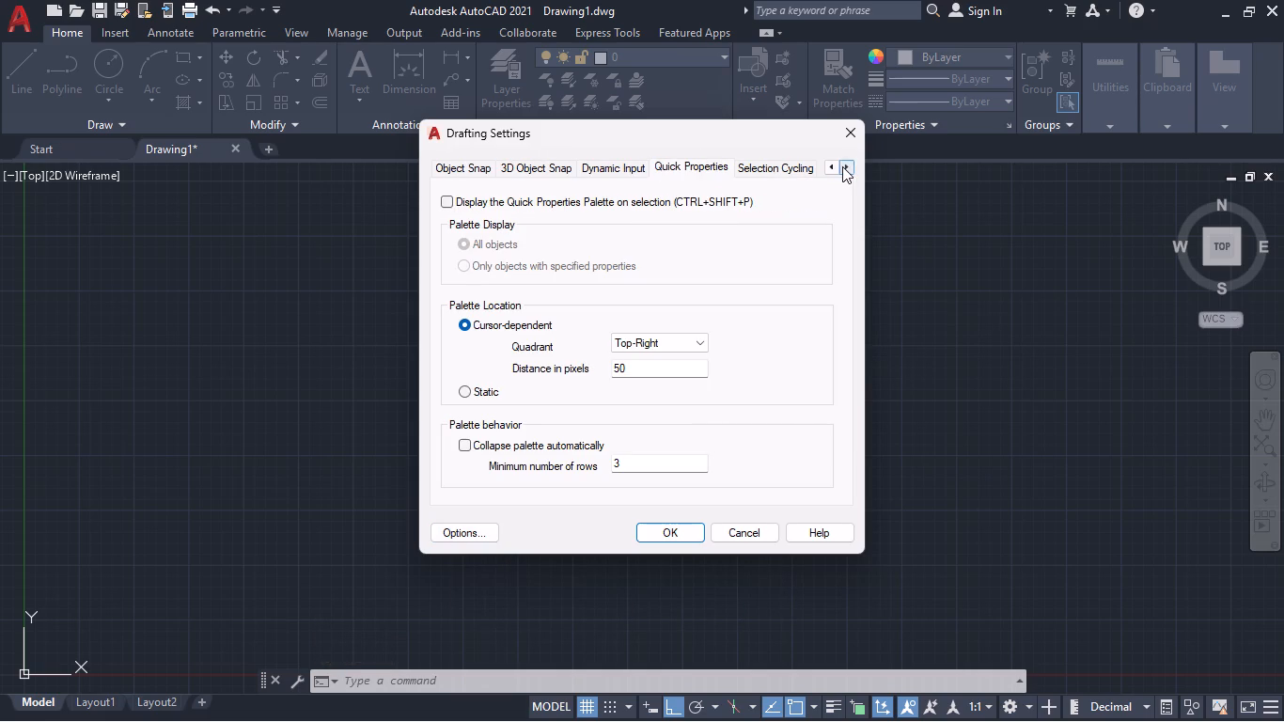
pyautogui.click(796, 159)
pyautogui.click(791, 161)
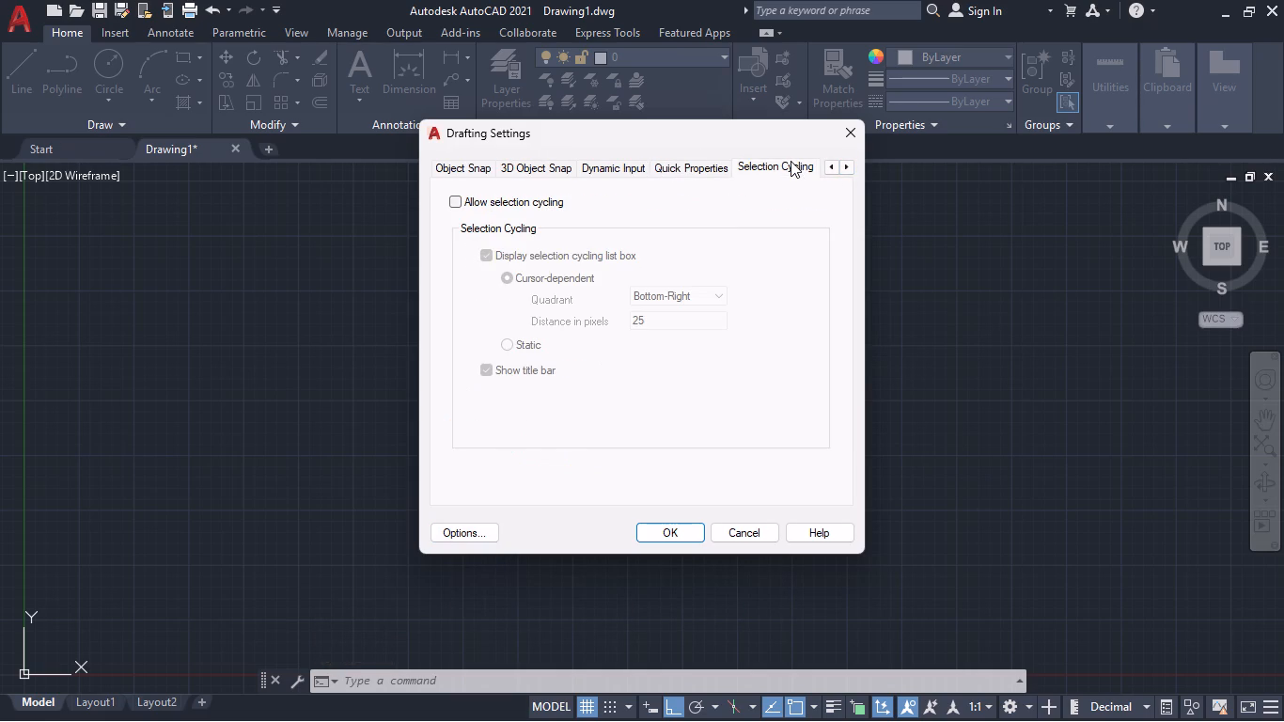
pyautogui.click(454, 168)
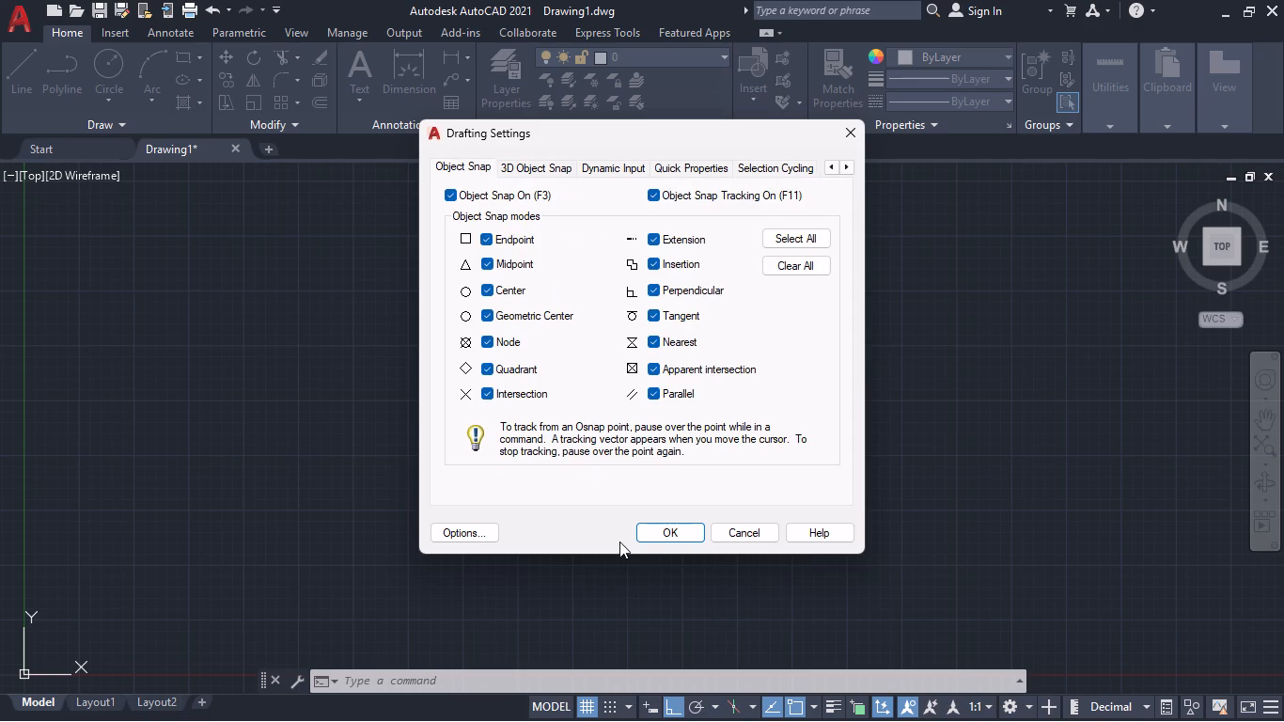
pyautogui.click(646, 537)
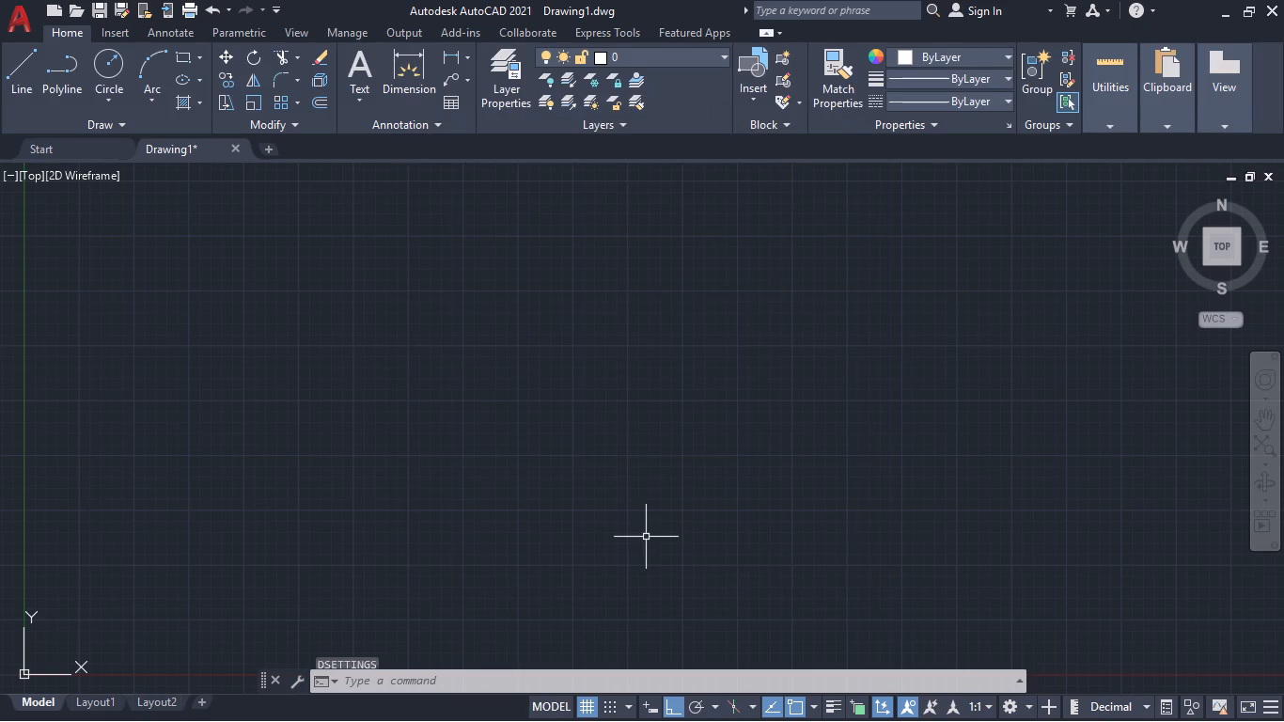
pyautogui.click(646, 537)
pyautogui.click(572, 489)
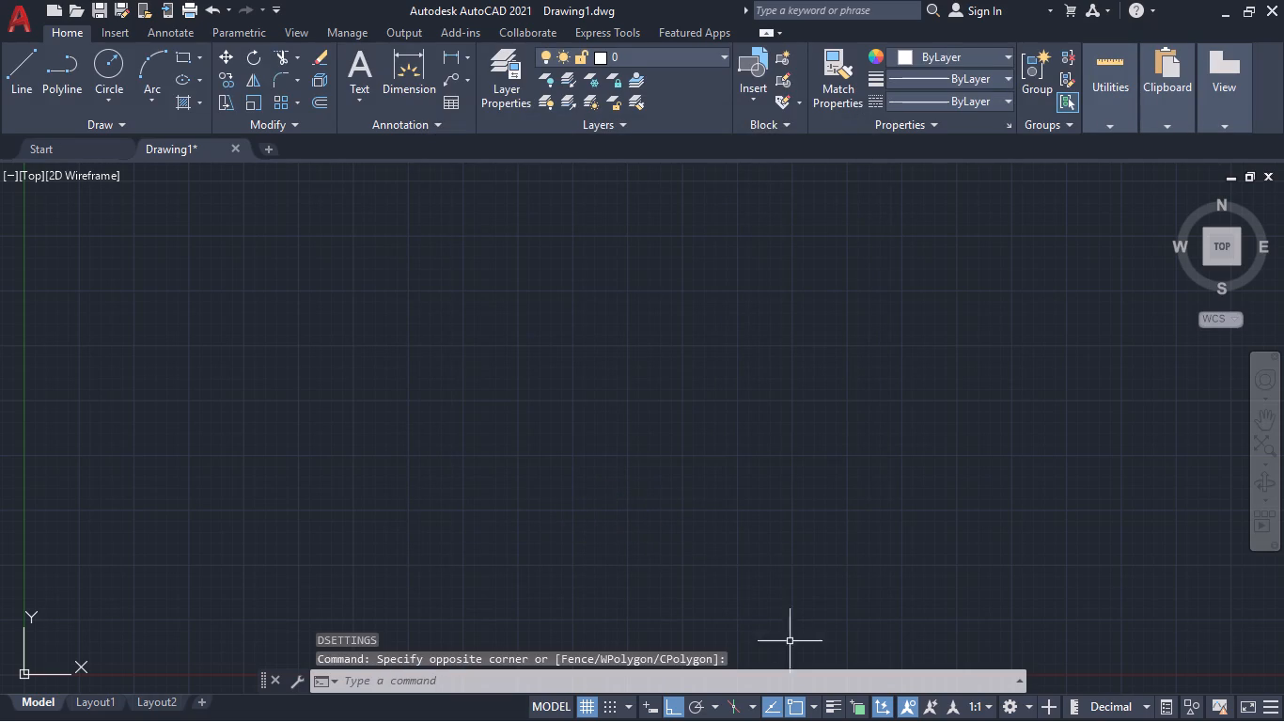
# Turn on isometric drafting with the left isoplane.
pyautogui.click(749, 704)
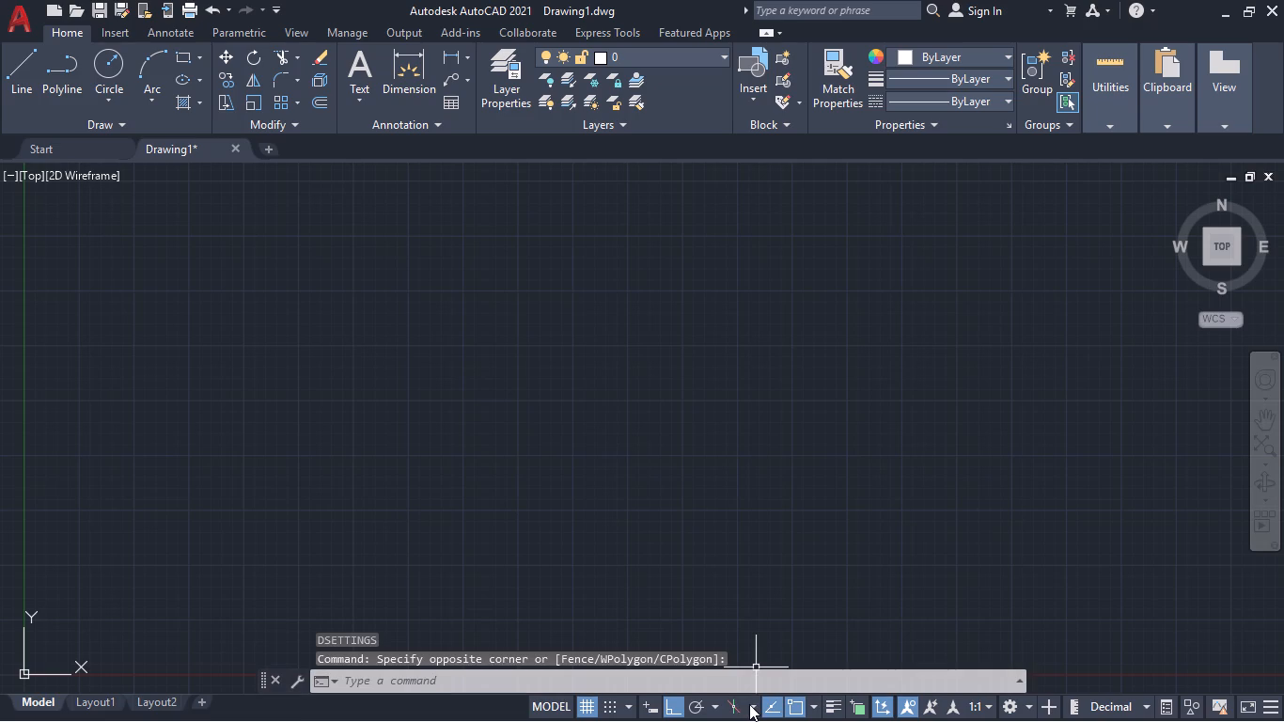
pyautogui.click(749, 704)
pyautogui.click(732, 704)
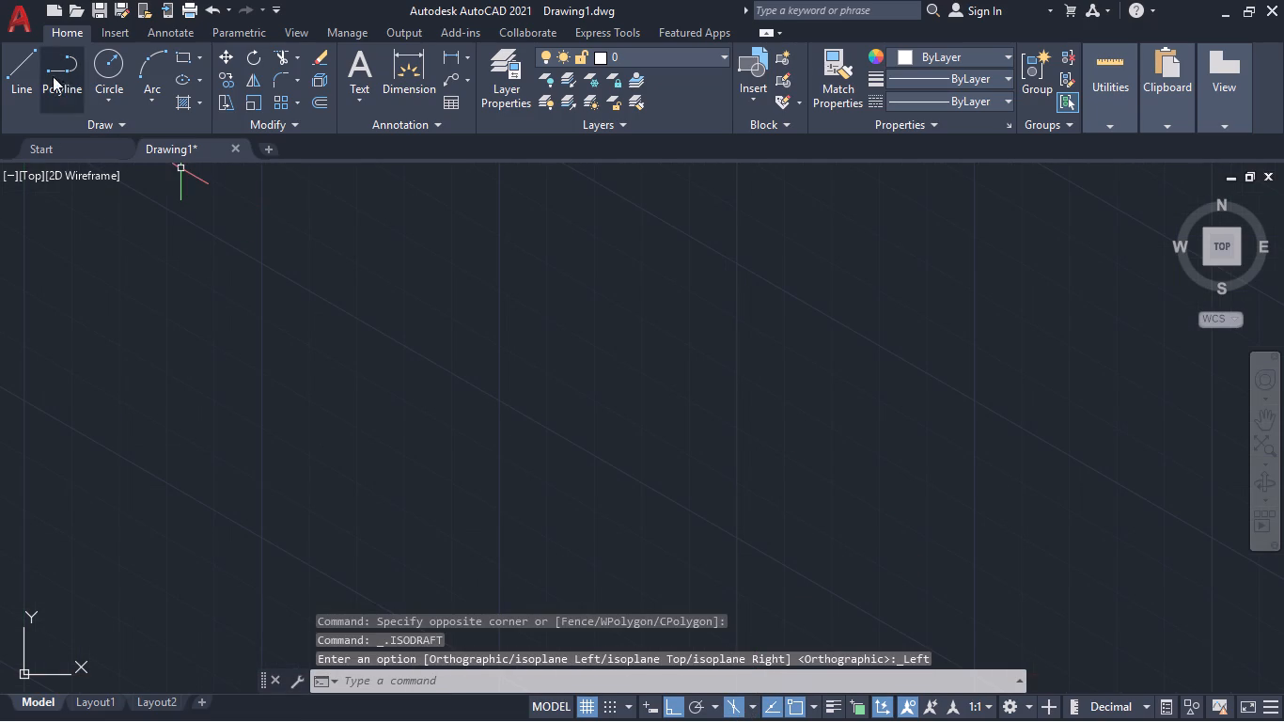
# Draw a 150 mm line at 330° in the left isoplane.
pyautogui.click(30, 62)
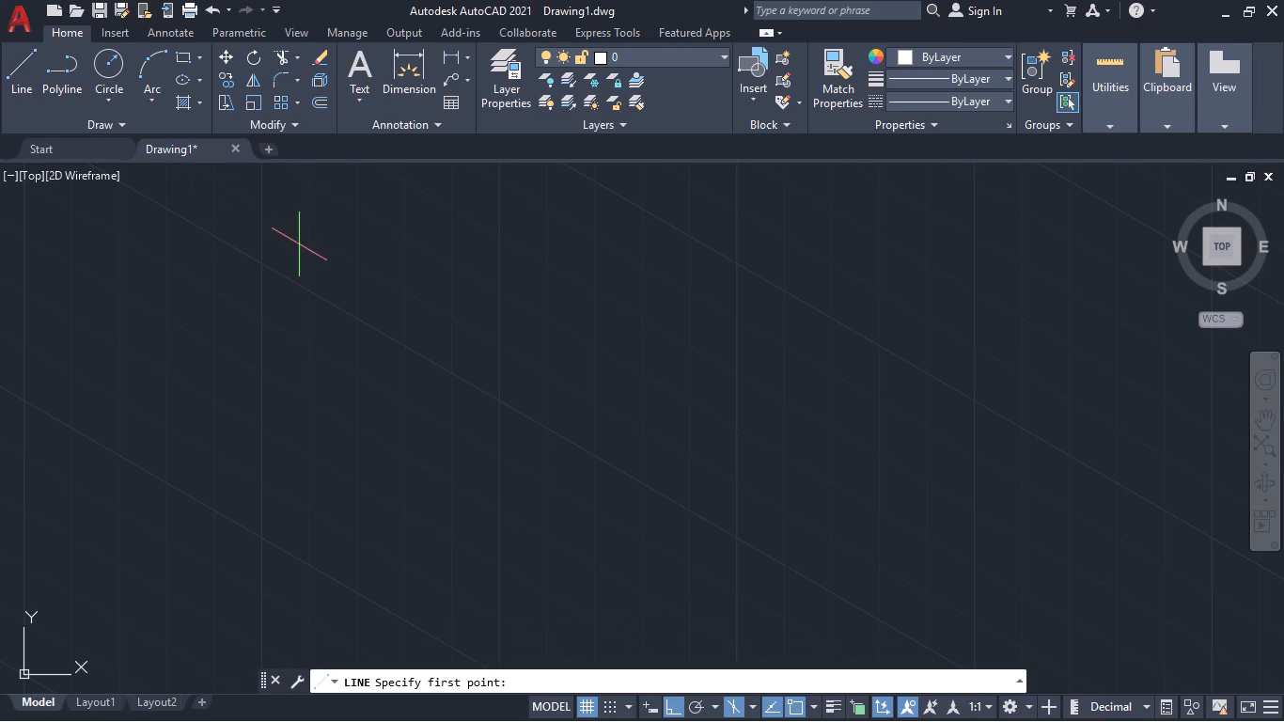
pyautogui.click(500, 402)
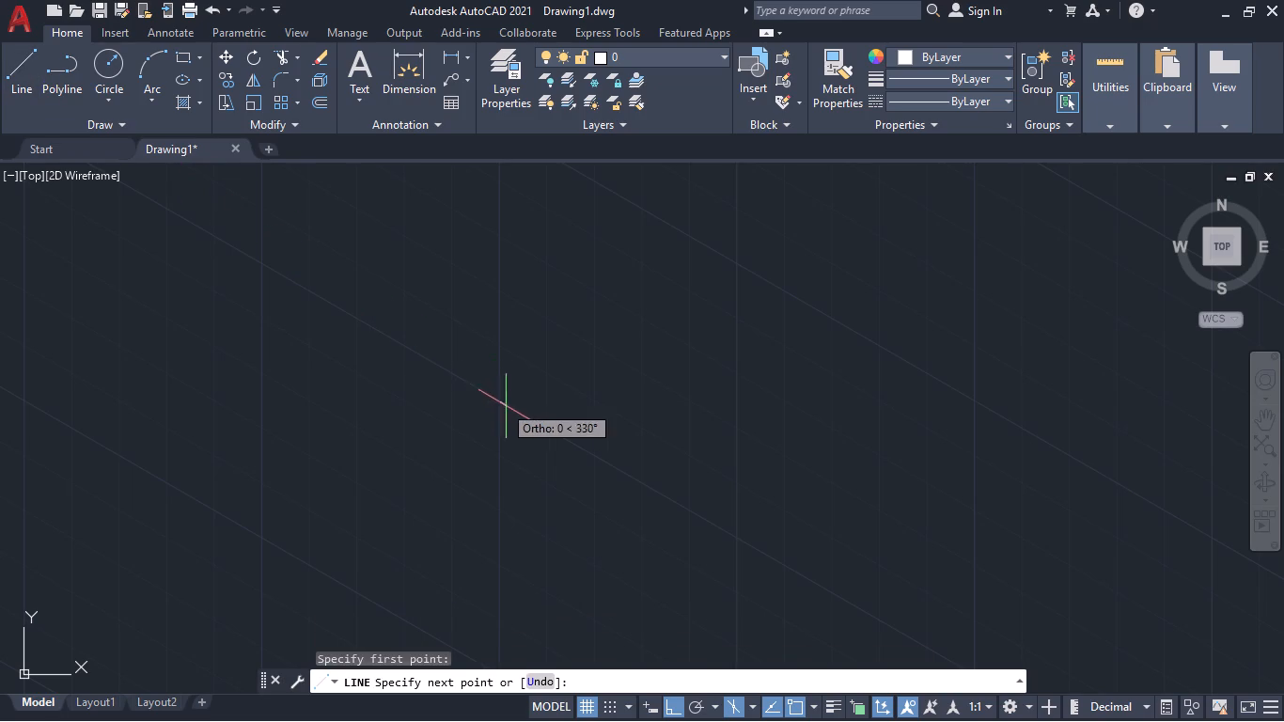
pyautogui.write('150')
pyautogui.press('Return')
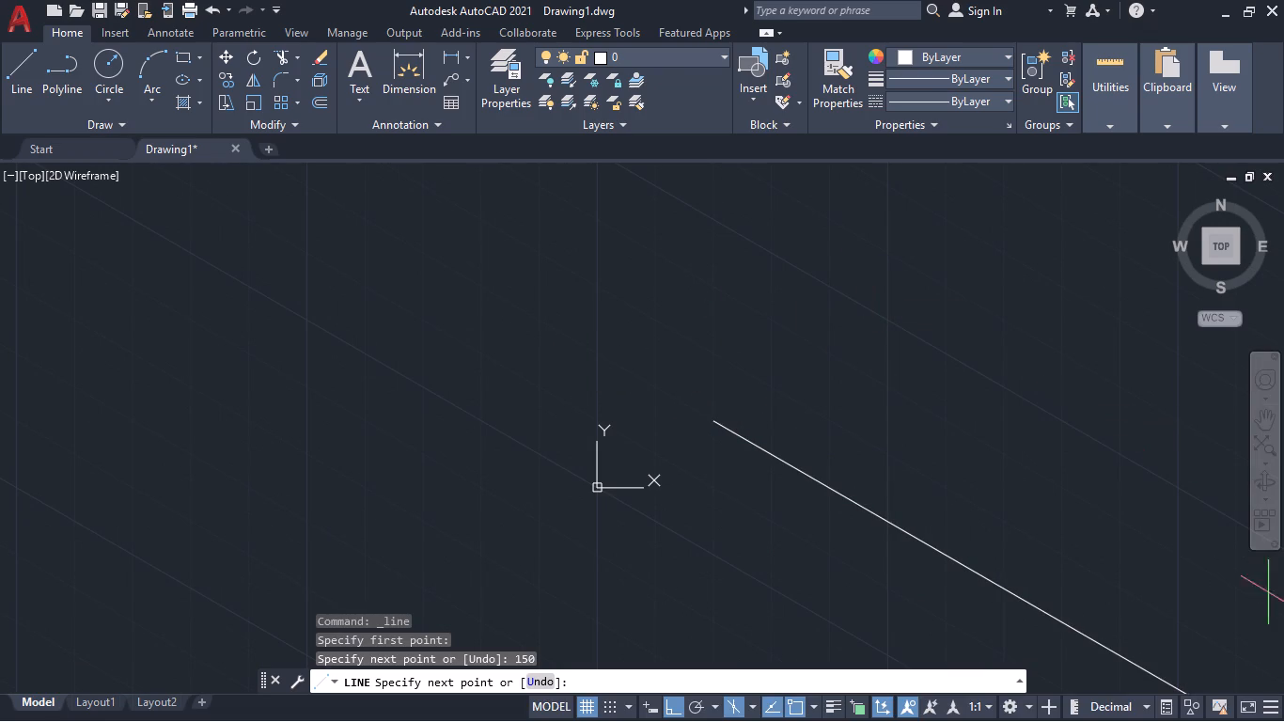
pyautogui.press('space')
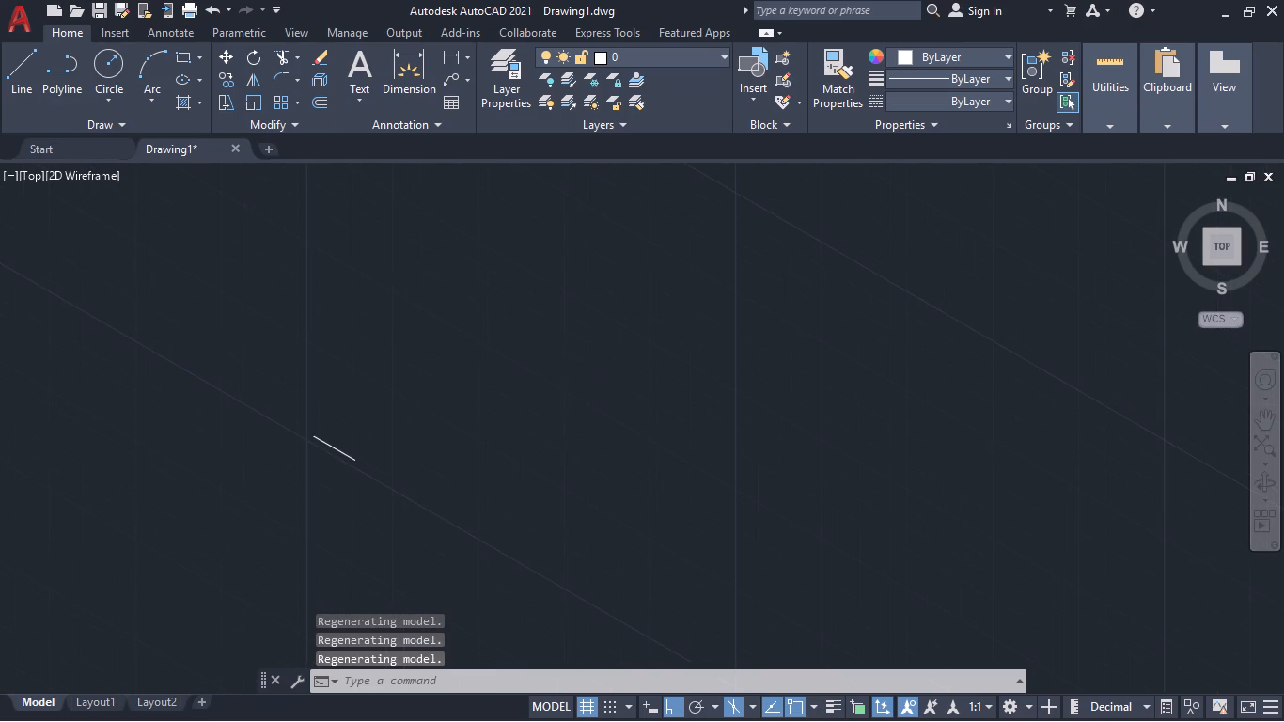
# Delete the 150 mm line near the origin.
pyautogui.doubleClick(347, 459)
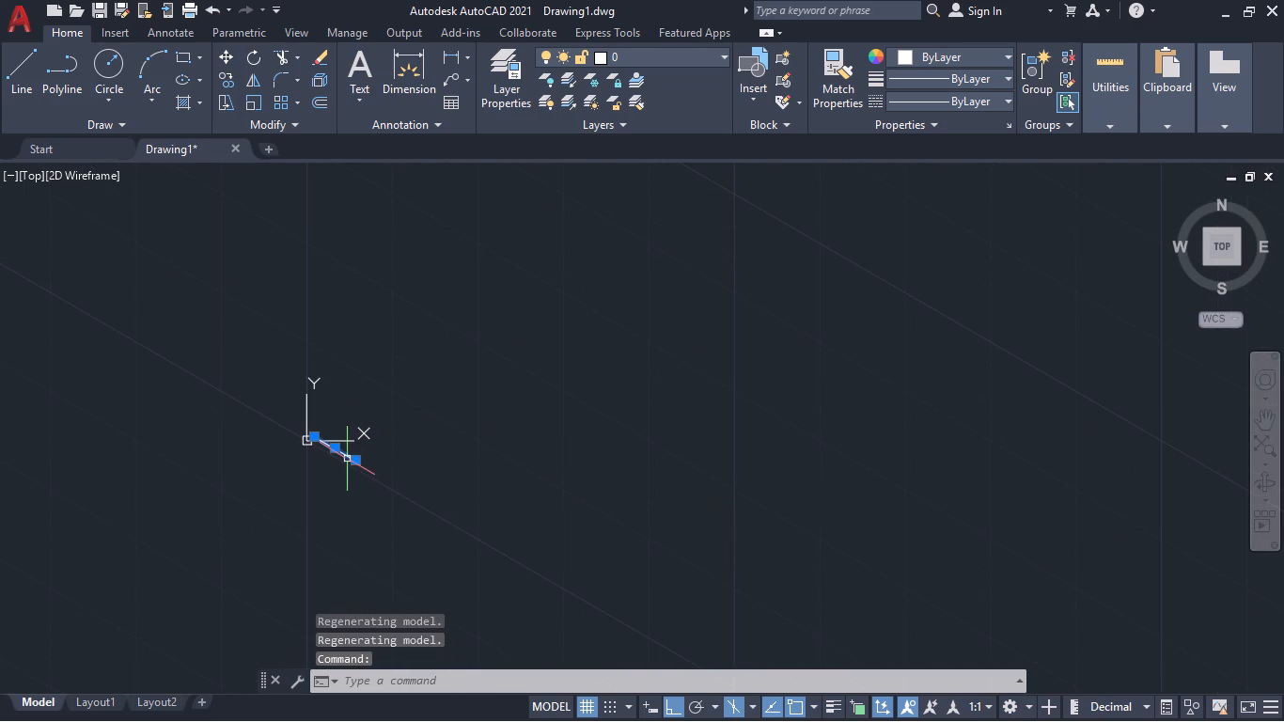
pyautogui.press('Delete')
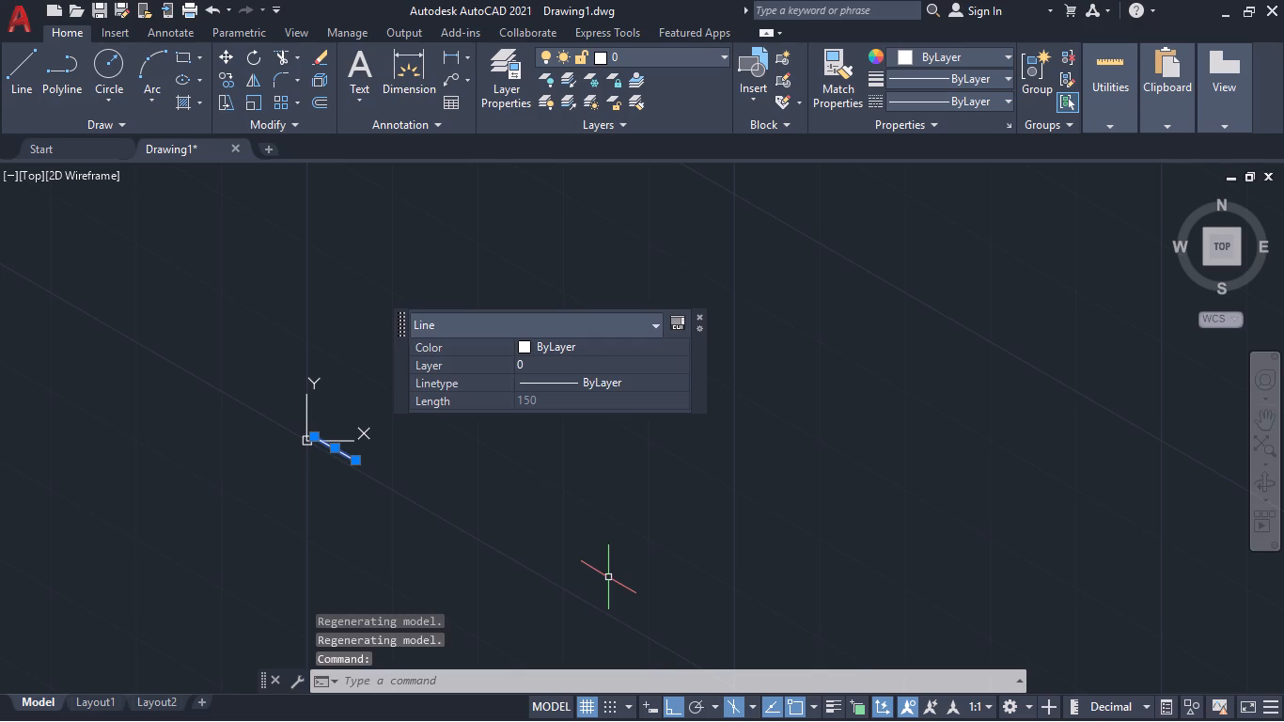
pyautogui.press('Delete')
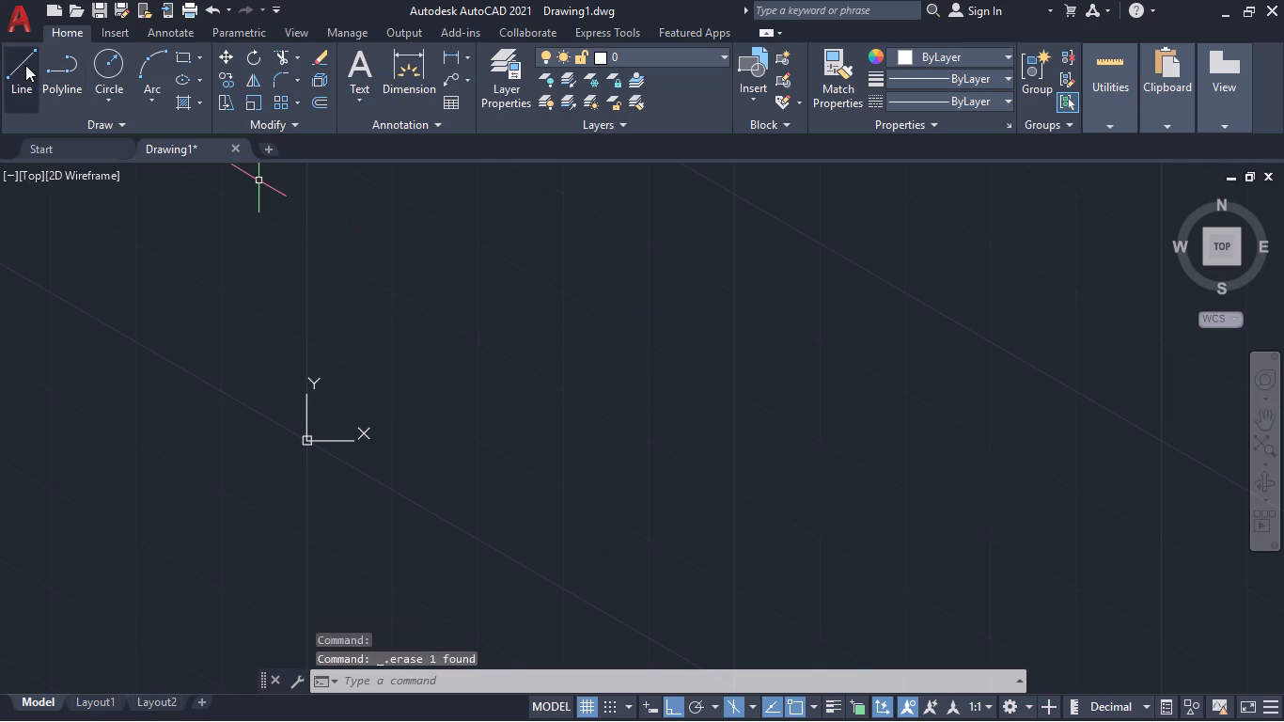
# Draw the base's left isometric edge as a 150 mm line at 330°, followed by a 10 mm segment vertically upward.
pyautogui.click(25, 65)
pyautogui.click(482, 369)
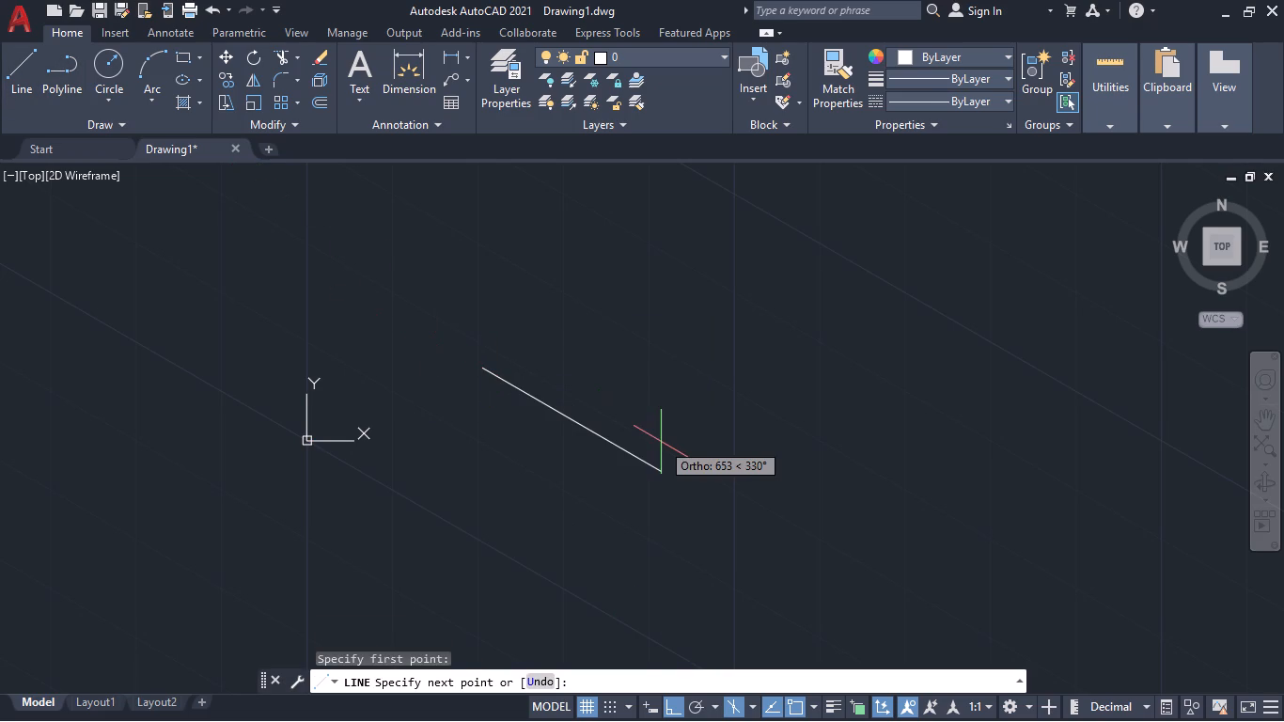
pyautogui.write('150')
pyautogui.press('Return')
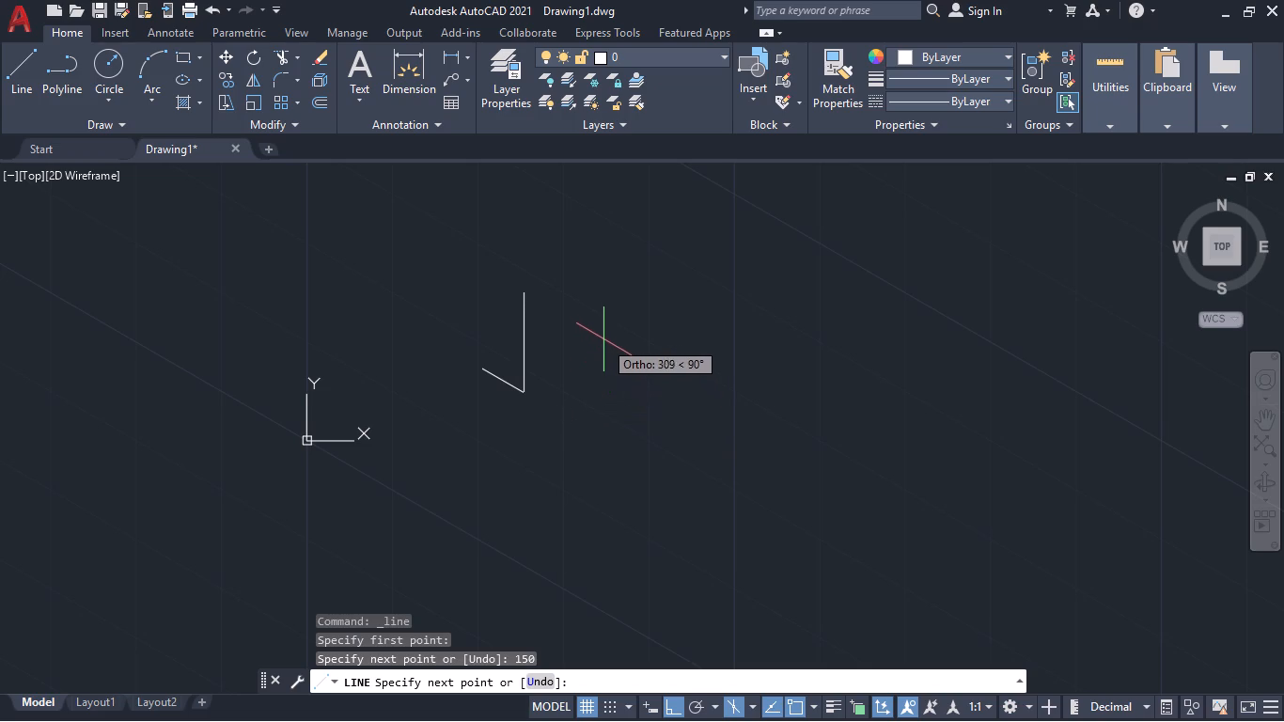
pyautogui.write('10')
pyautogui.press('Return')
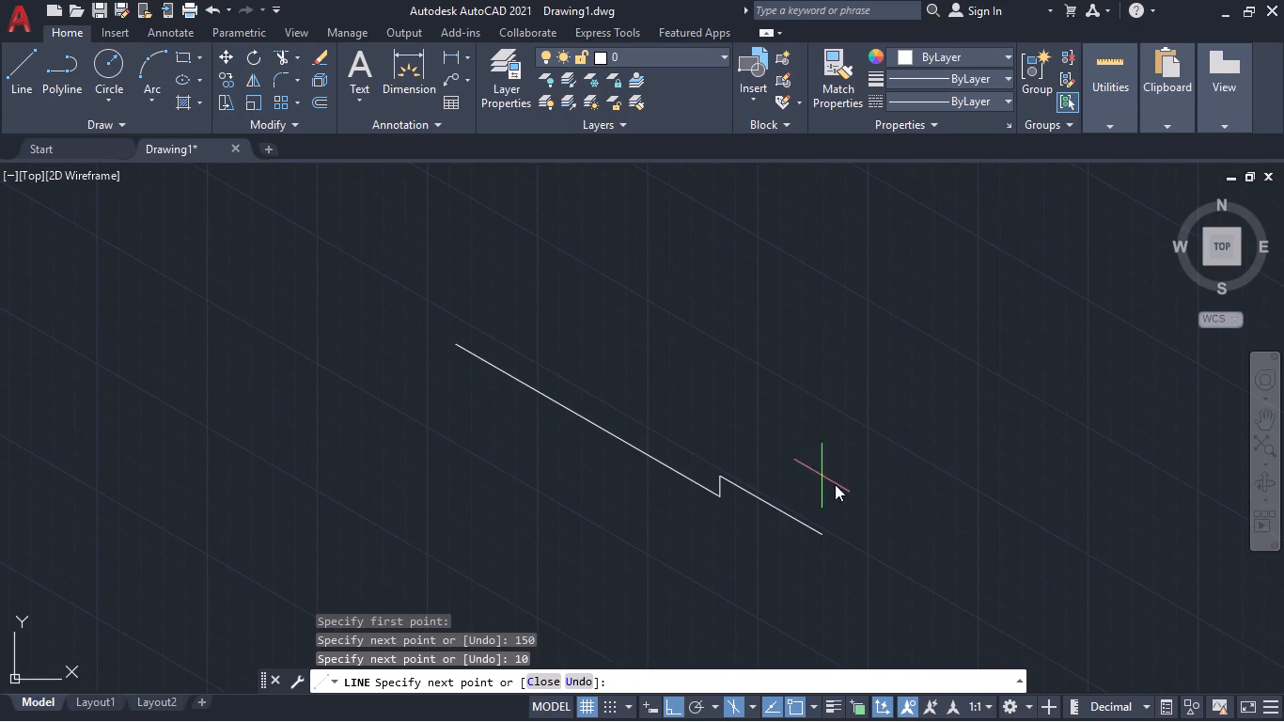
# Switch to the right isoplane and complete the 84 by 10 mm end face, running at 30° and closing at the base corner.
pyautogui.click(751, 702)
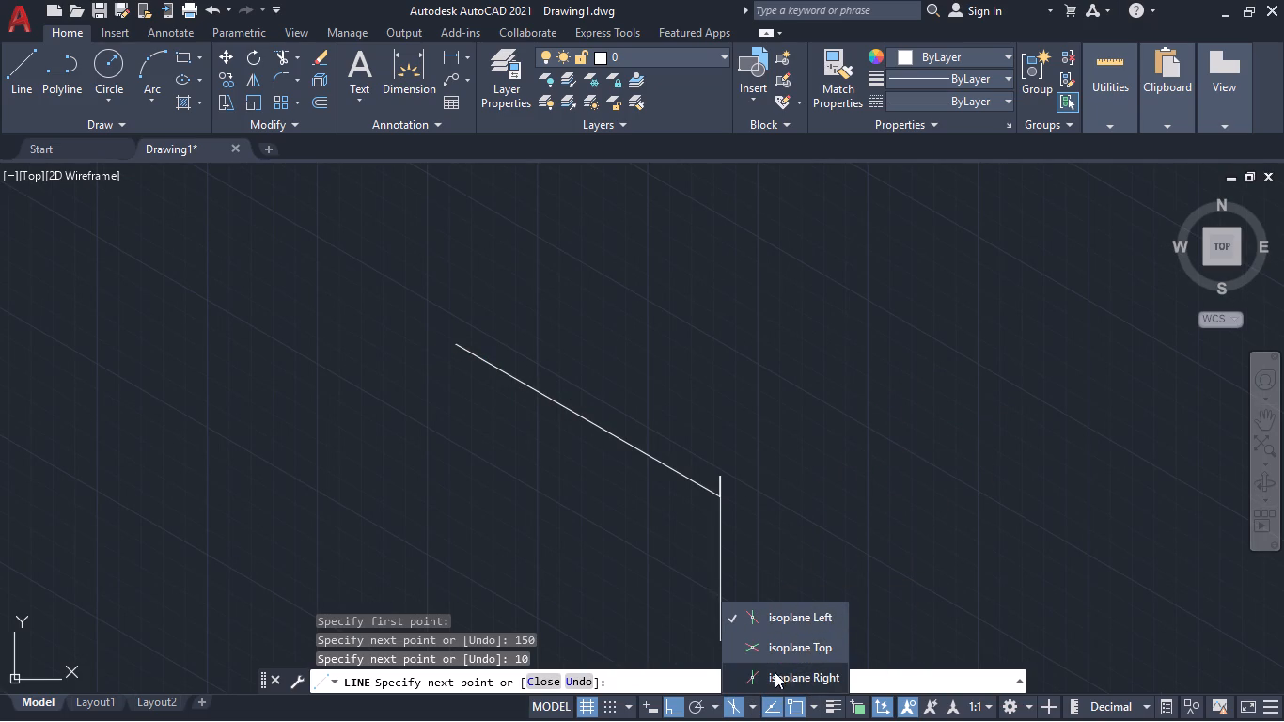
pyautogui.click(775, 672)
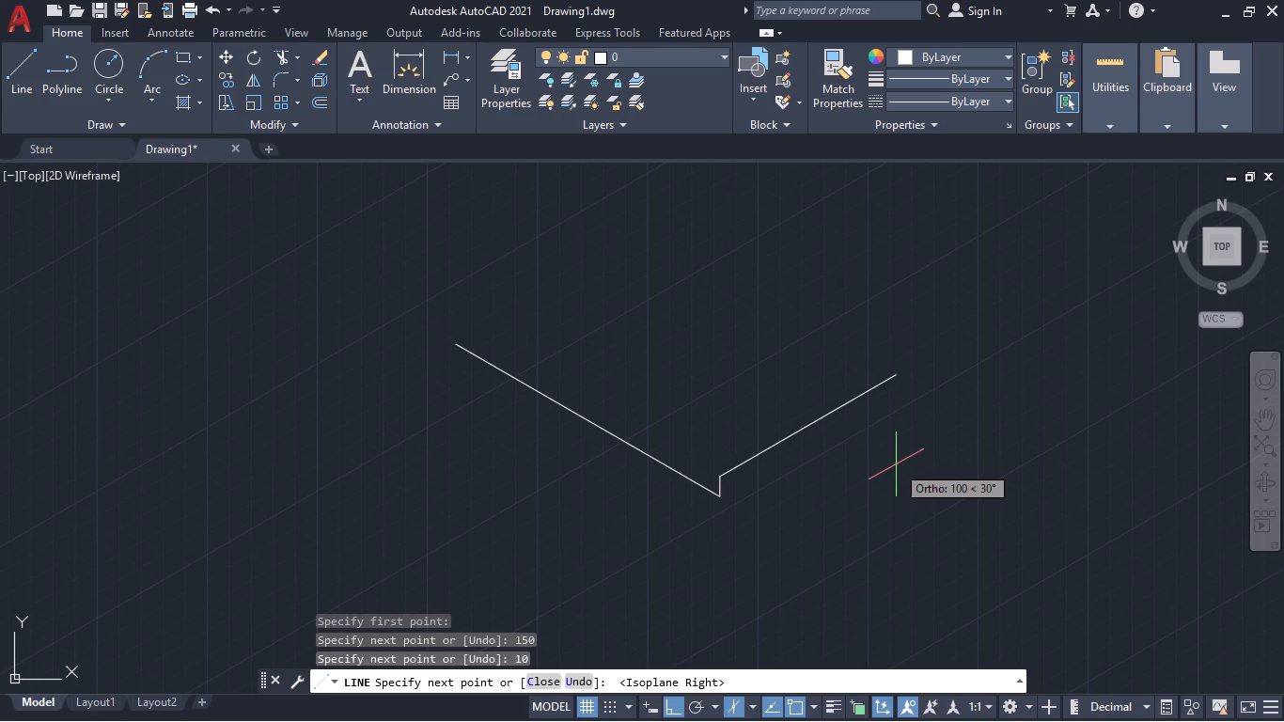
pyautogui.write('84')
pyautogui.press('Return')
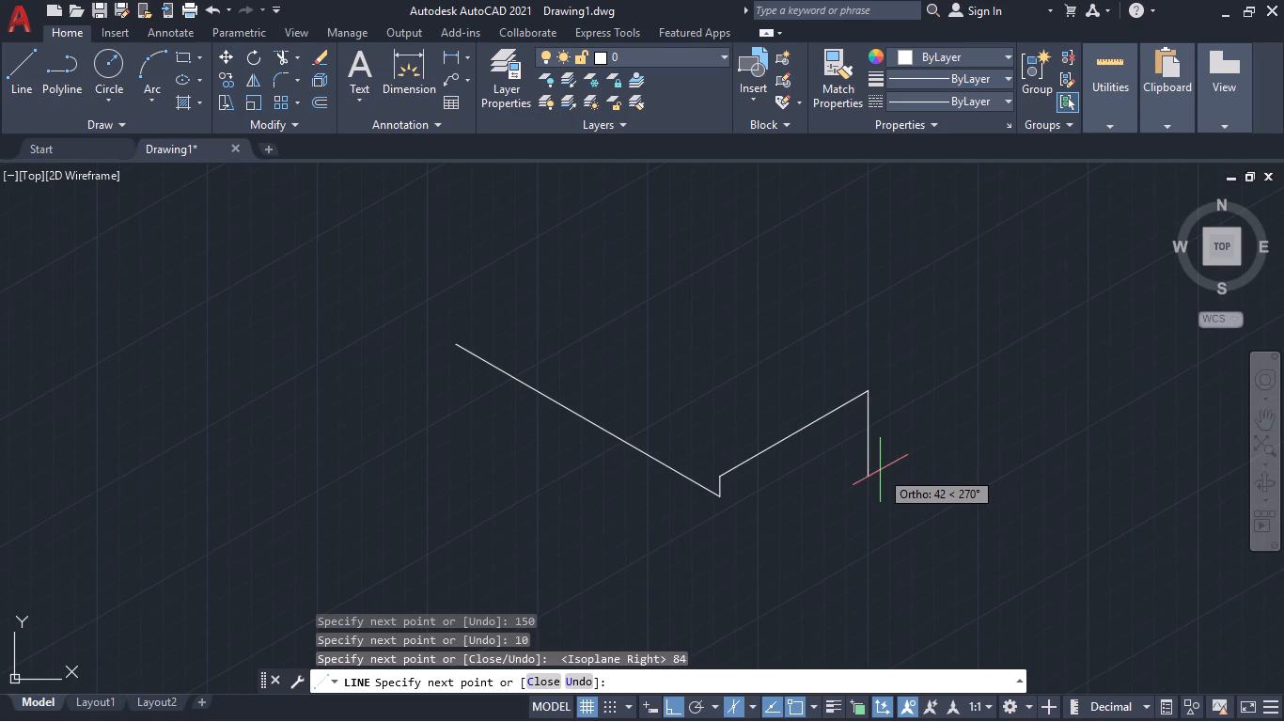
pyautogui.write('10')
pyautogui.press('Return')
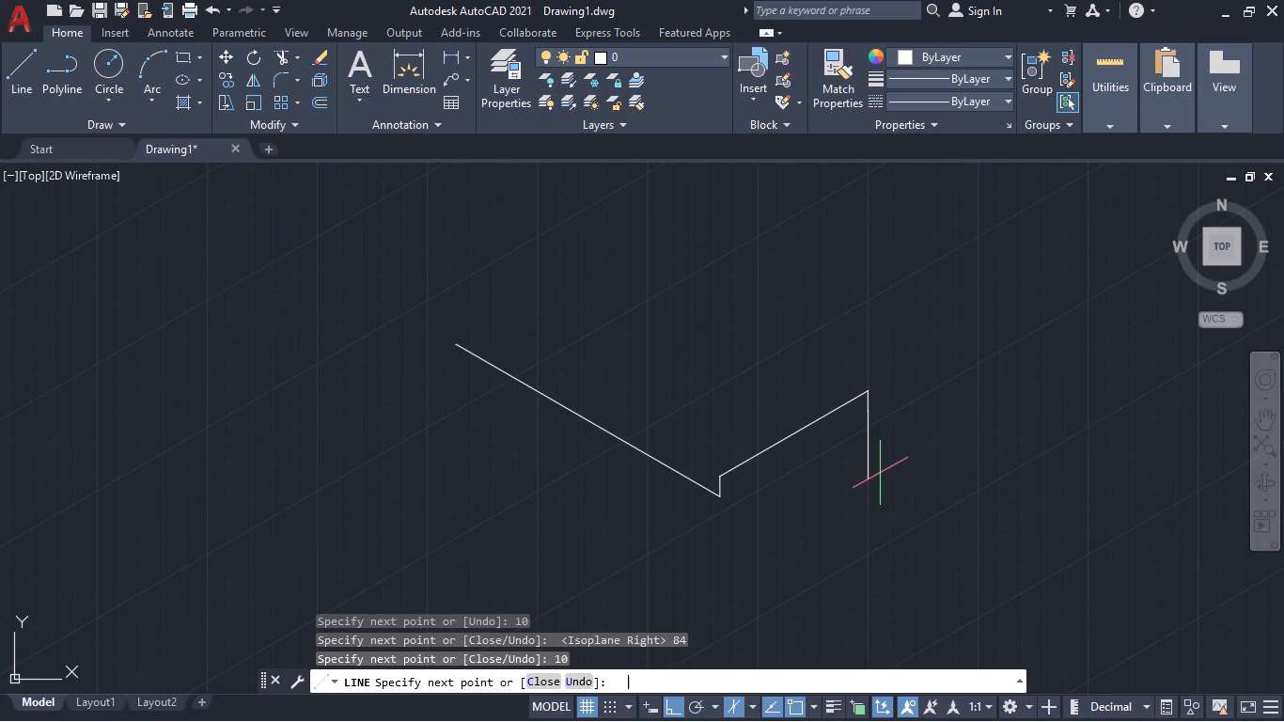
pyautogui.click(717, 495)
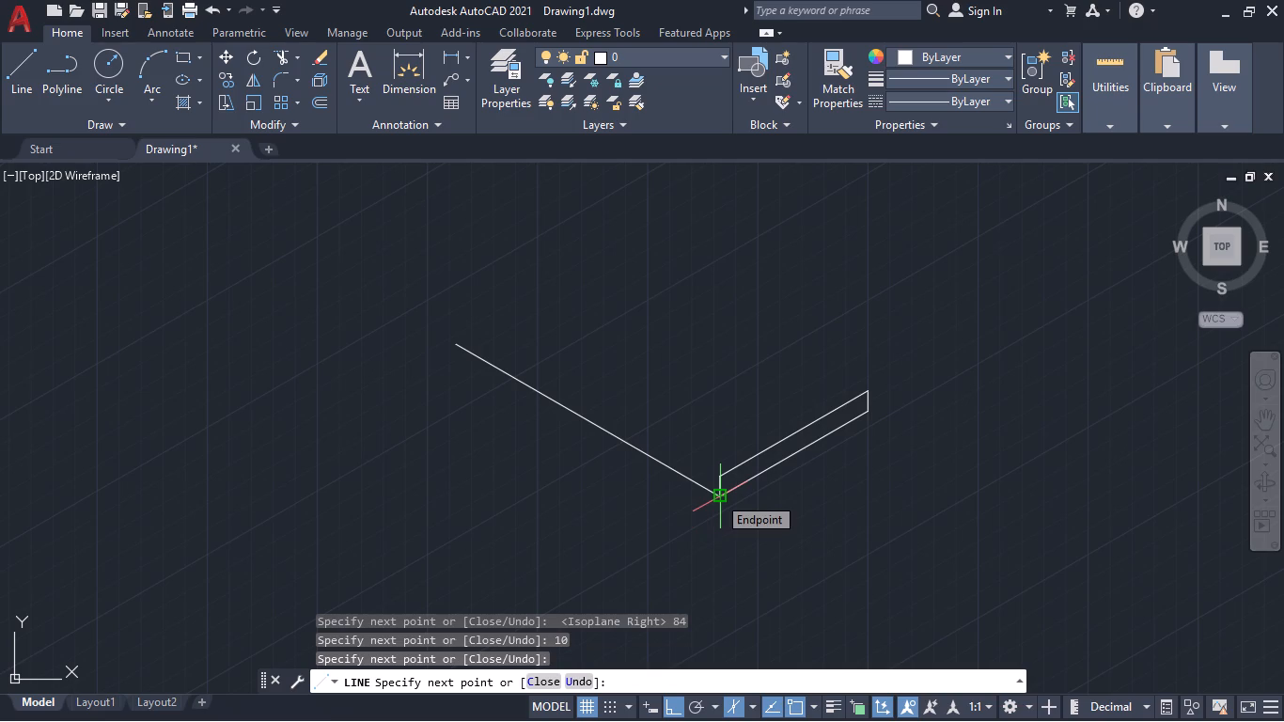
pyautogui.press('space')
# From the free upper end of the 150 mm line, draw a 90 mm vertical line upward and an 84 mm segment at 30°.
pyautogui.press('space')
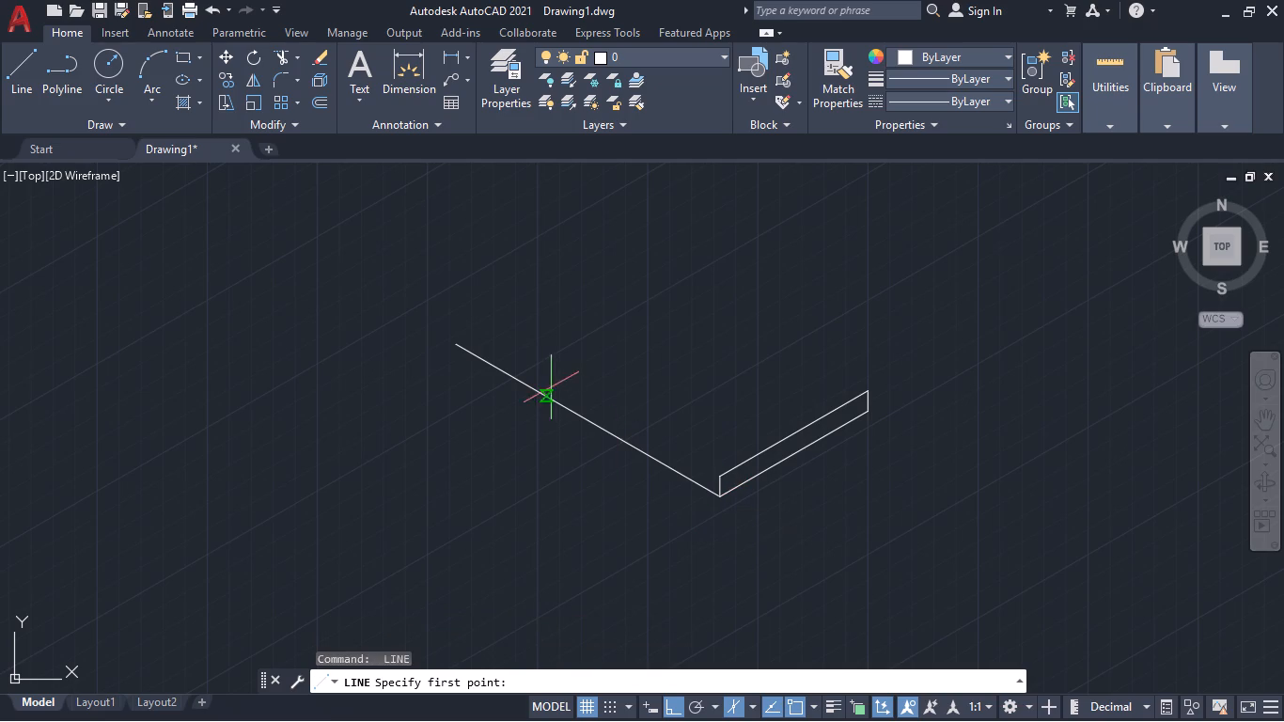
pyautogui.click(457, 342)
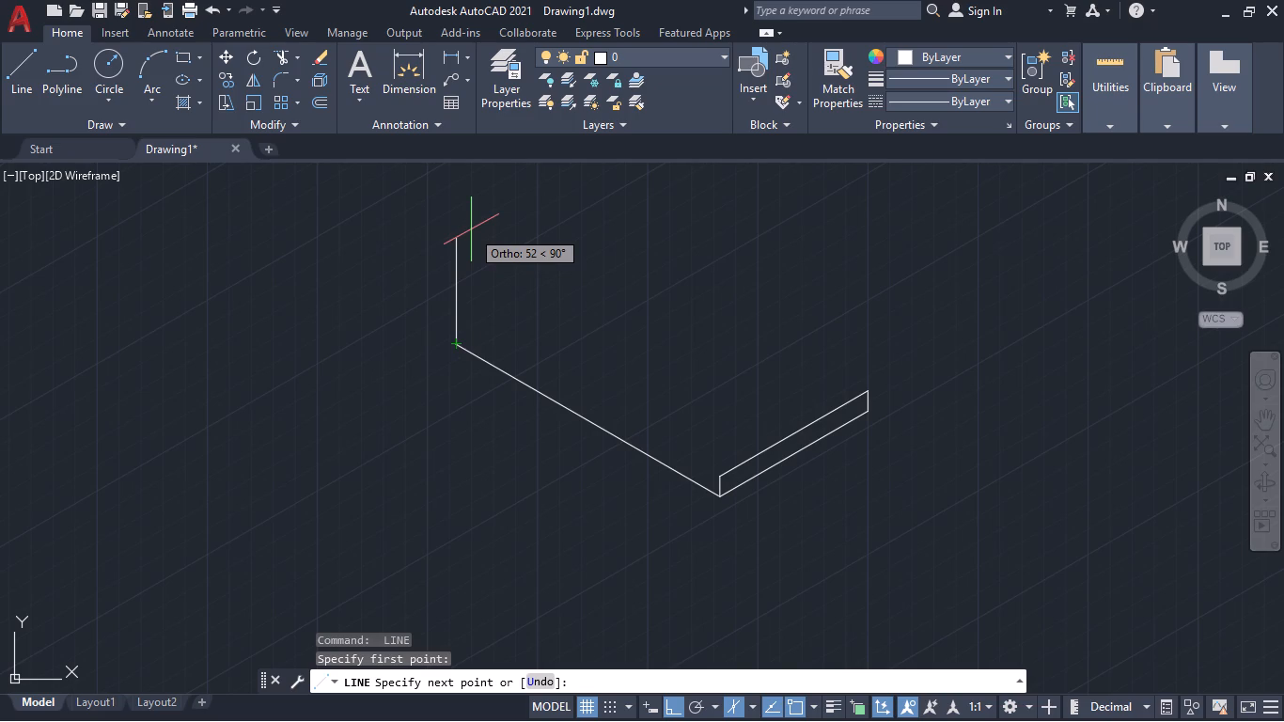
pyautogui.write('90')
pyautogui.press('Return')
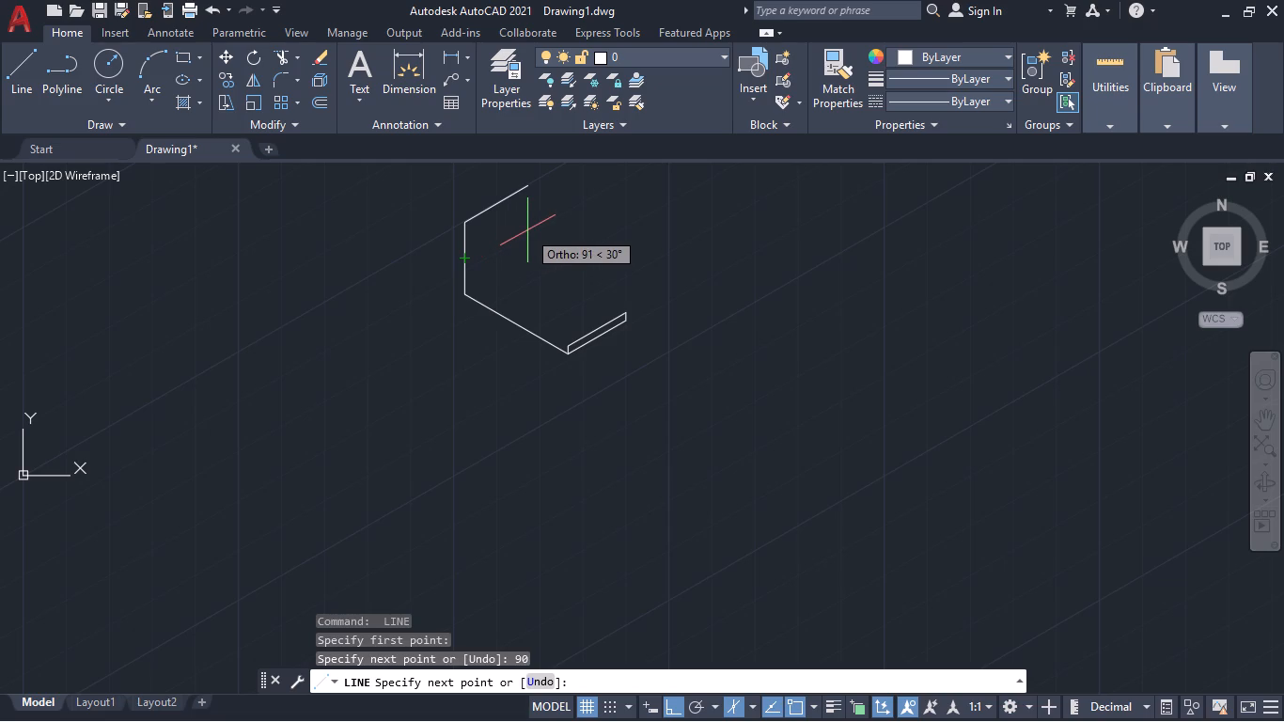
pyautogui.write('84')
pyautogui.press('Return')
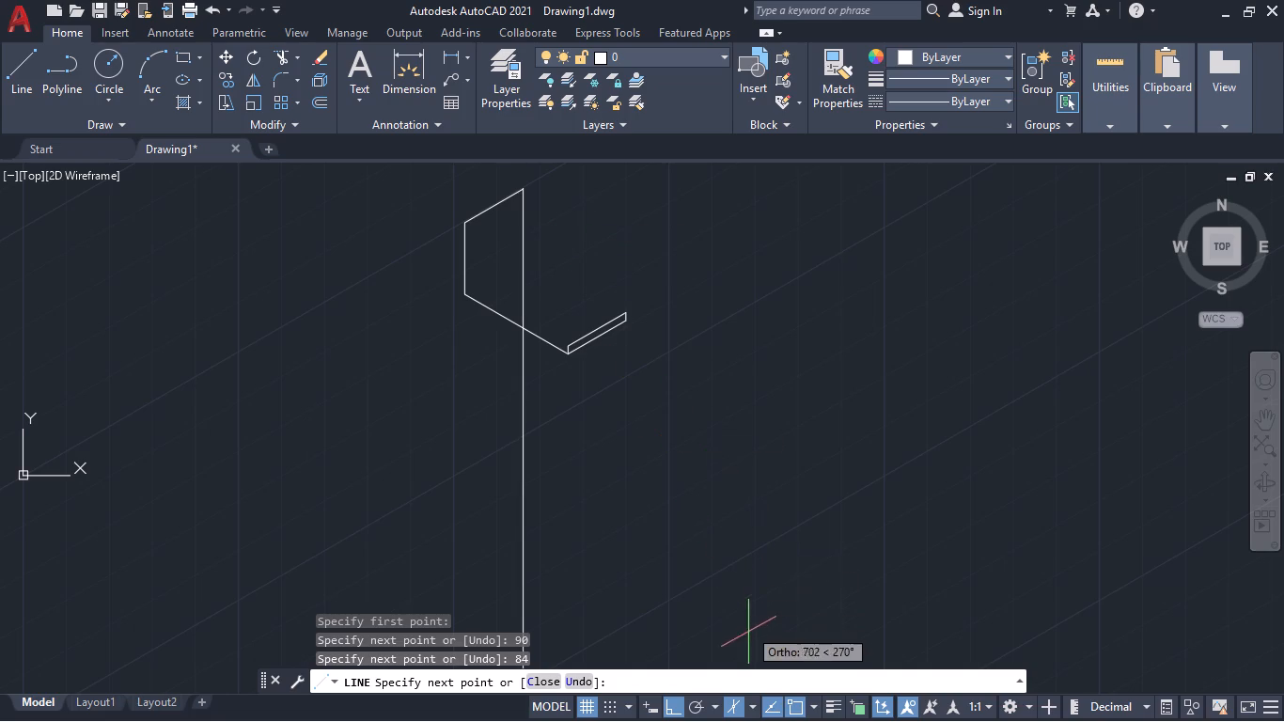
# Switch to the left isoplane and continue from the top corner with a 30 mm segment at 330°.
pyautogui.click(748, 706)
pyautogui.click(760, 620)
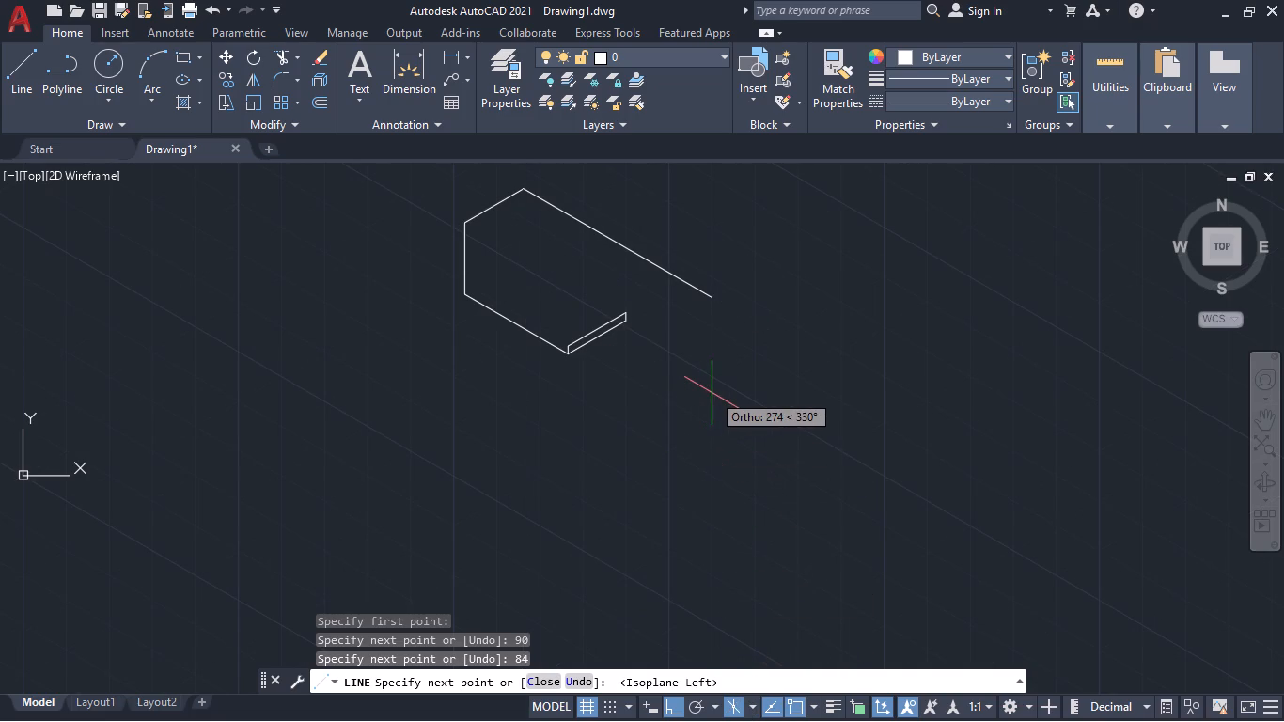
pyautogui.write('30')
pyautogui.press('Return')
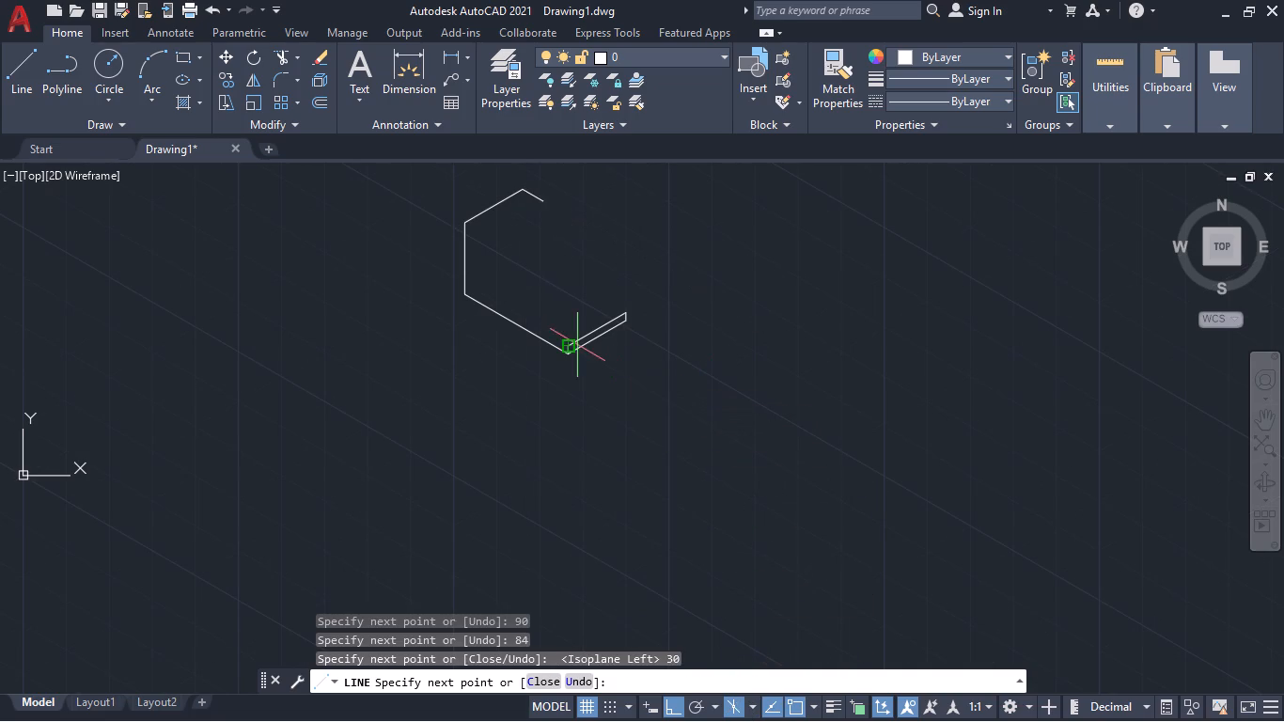
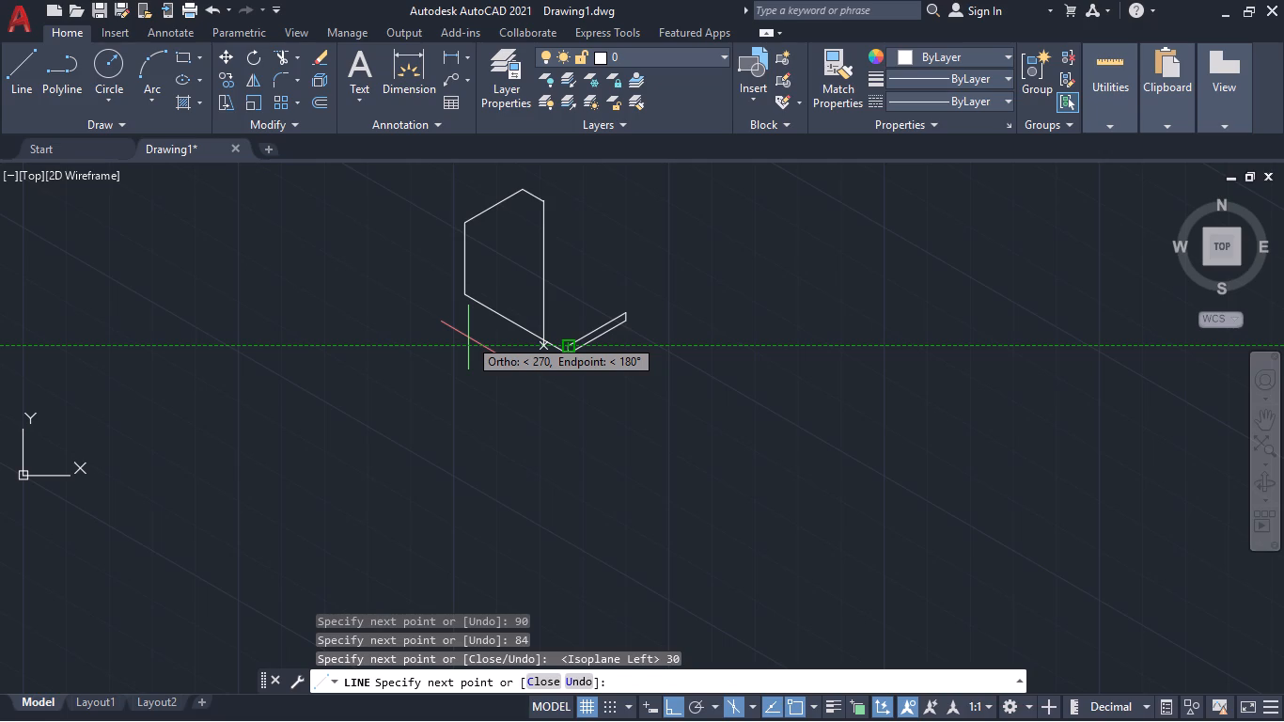
# Enable polar tracking at 30° increments and draw a 150 mm line at 150° from the end face's upper far corner.
pyautogui.press('space')
pyautogui.press('space')
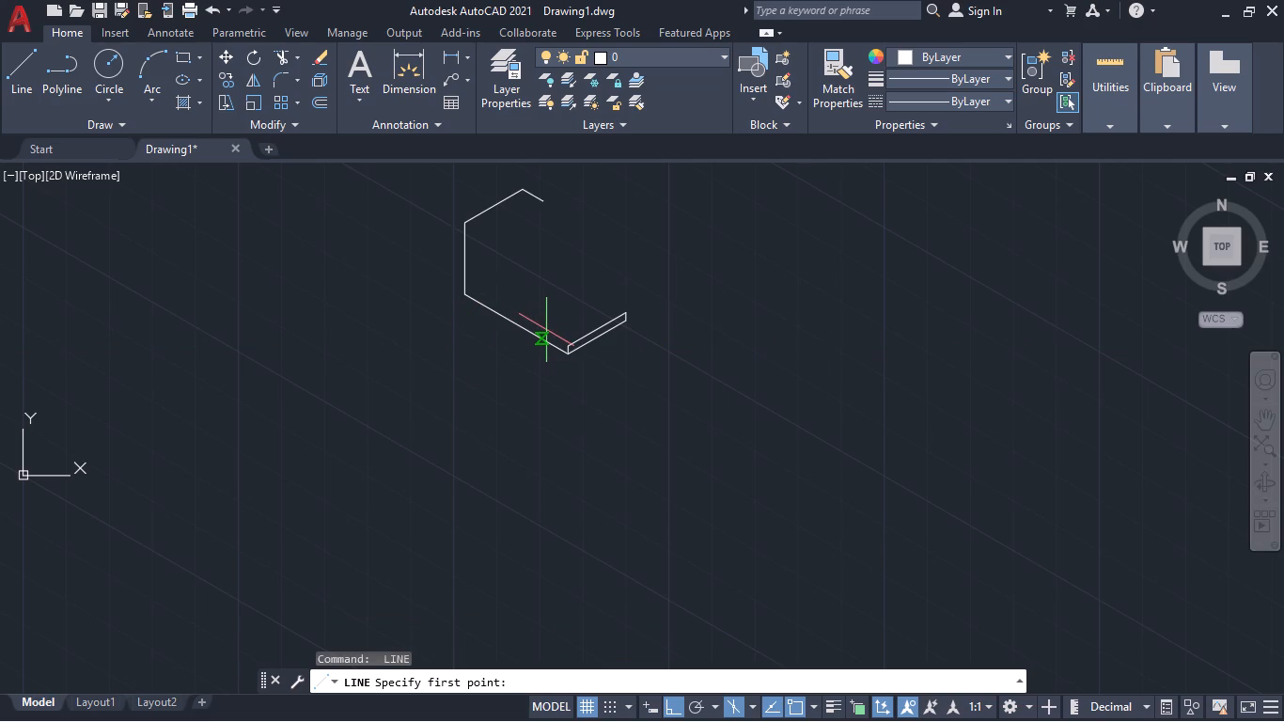
pyautogui.click(622, 309)
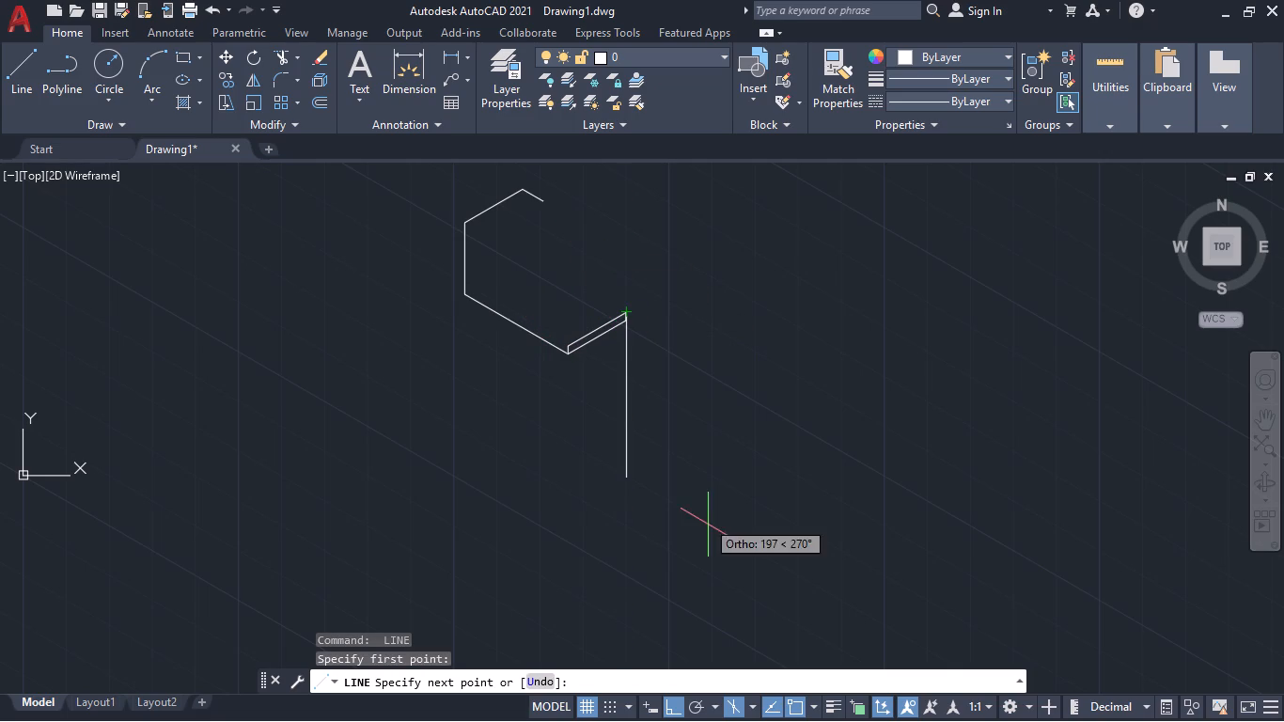
pyautogui.click(704, 700)
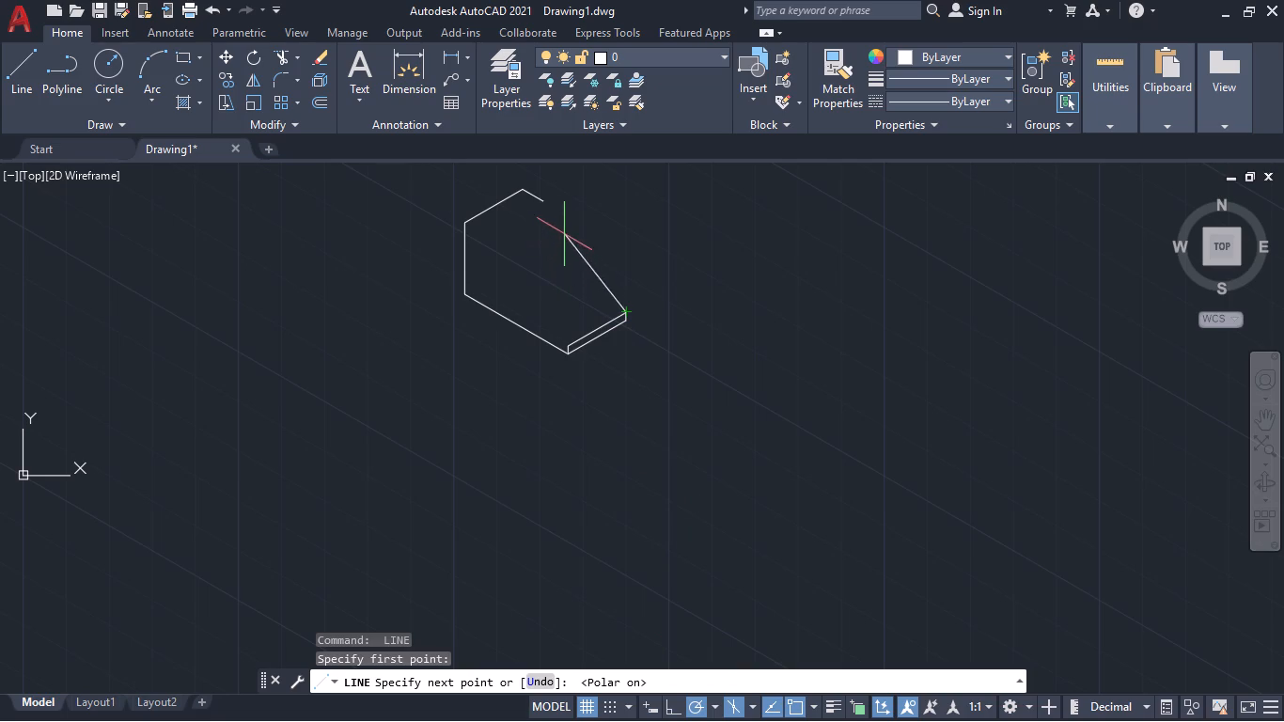
pyautogui.click(716, 704)
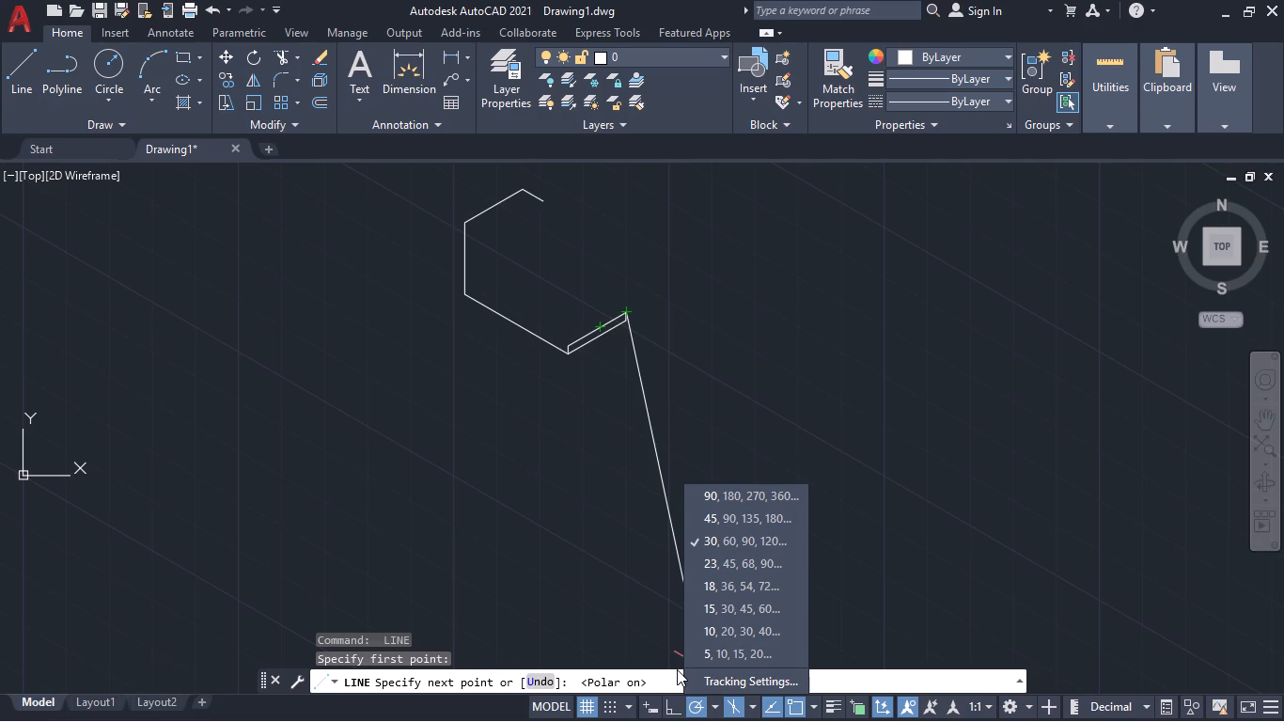
pyautogui.click(739, 540)
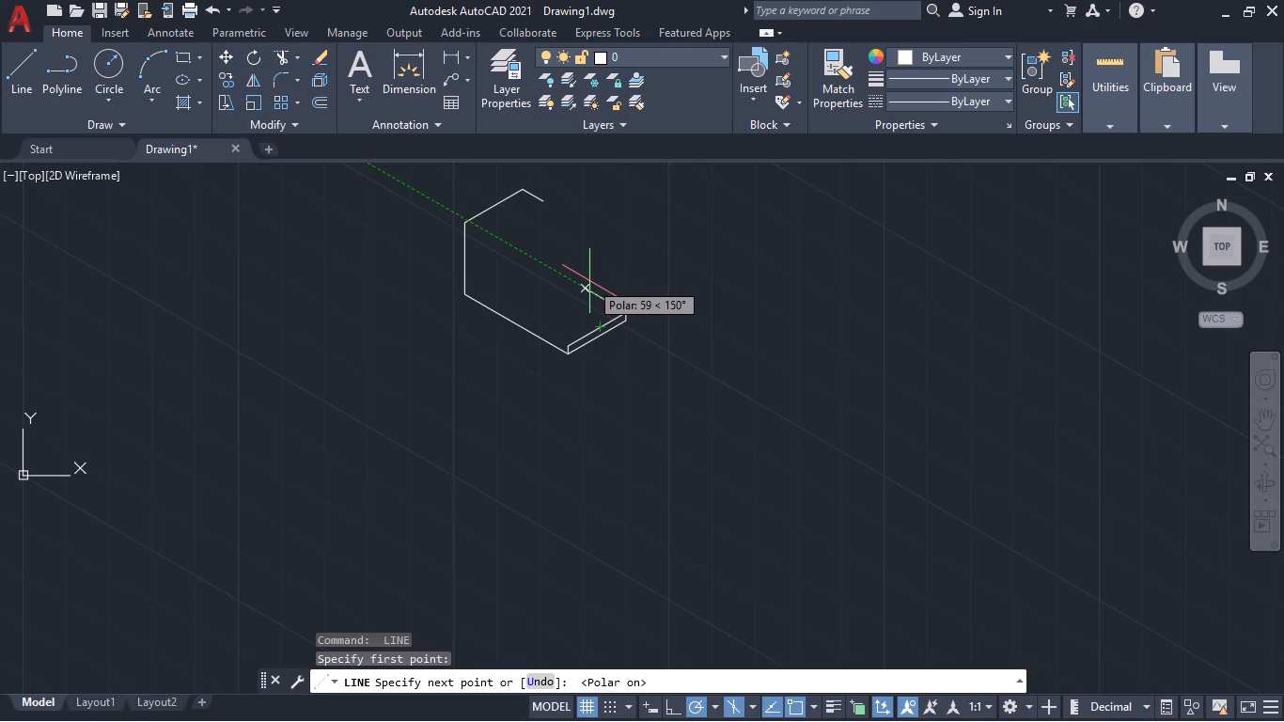
pyautogui.write('150')
pyautogui.press('Return')
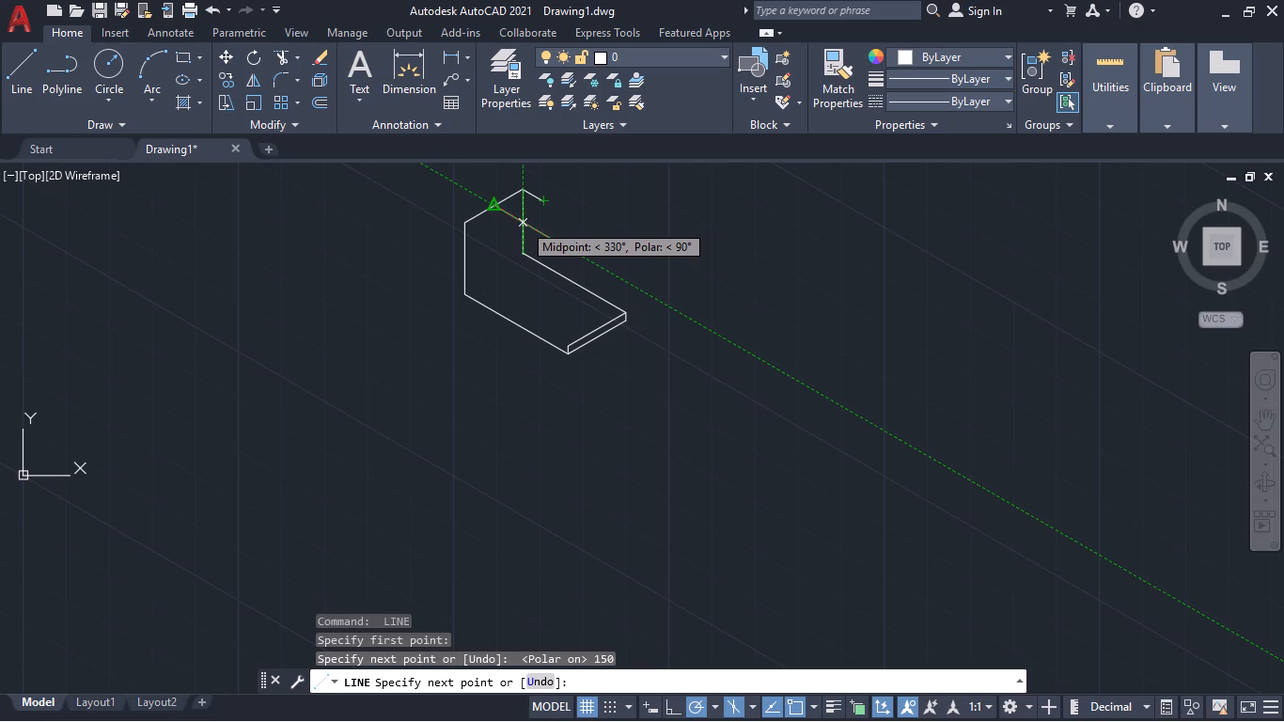
pyautogui.press('space')
# From the free end of the 30 mm top segment, draw an 84 mm line at 210° and continue about 130 mm vertically downward.
pyautogui.press('space')
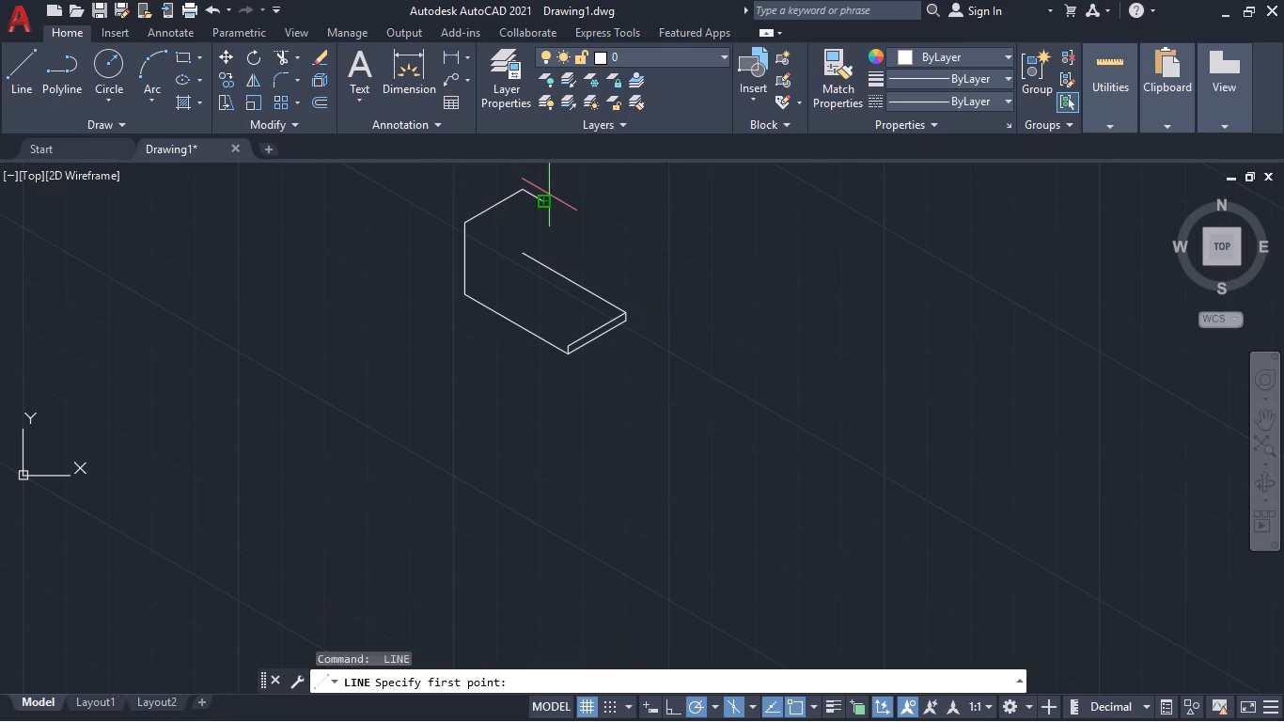
pyautogui.click(542, 202)
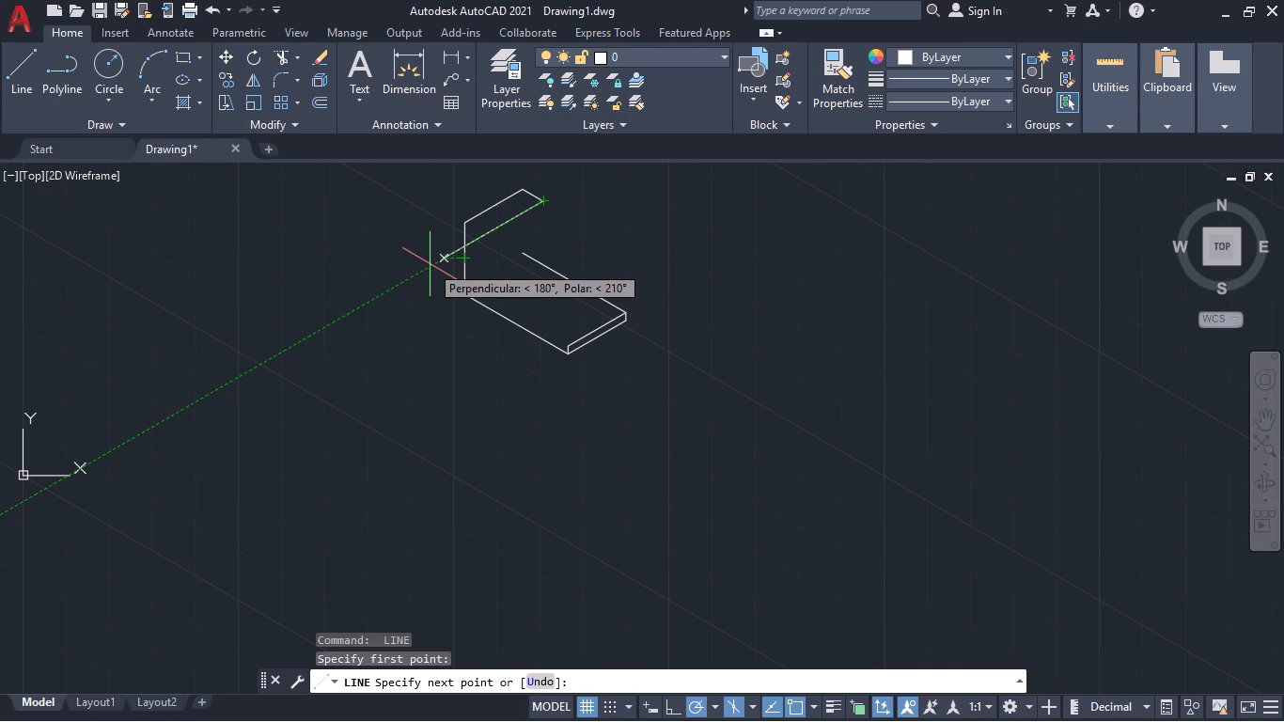
pyautogui.write('84')
pyautogui.press('Return')
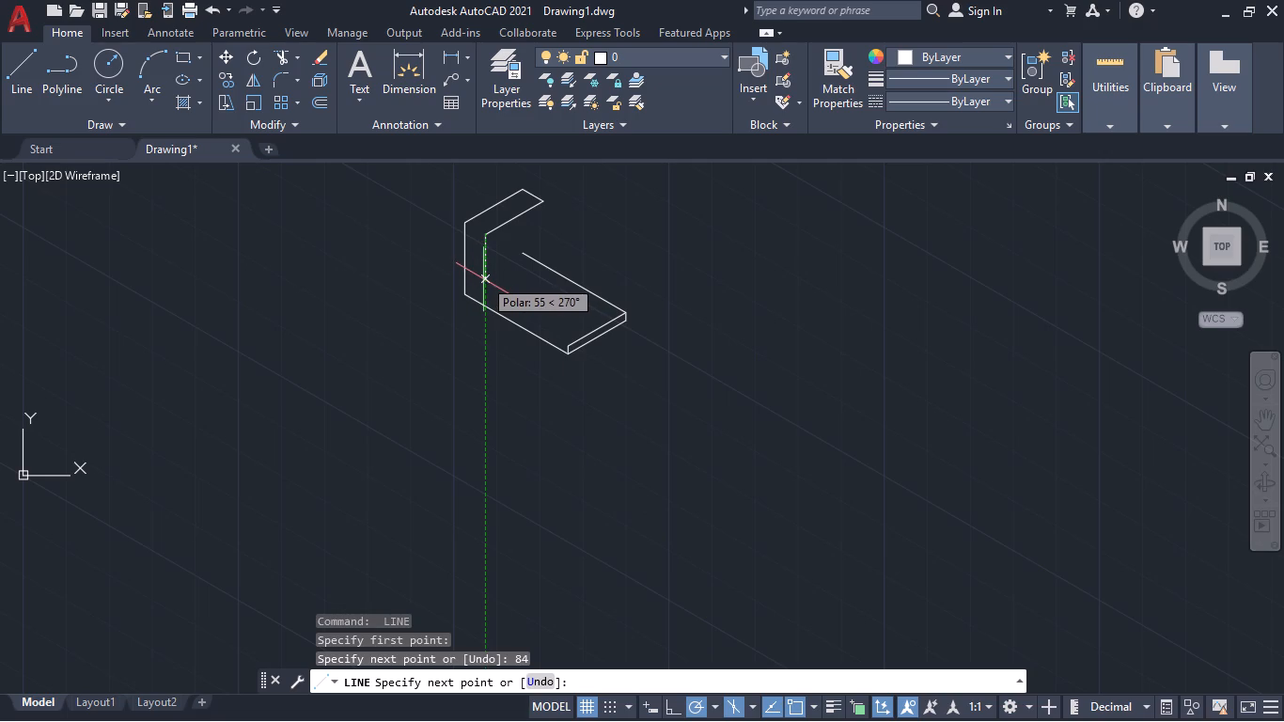
pyautogui.click(484, 340)
pyautogui.press('space')
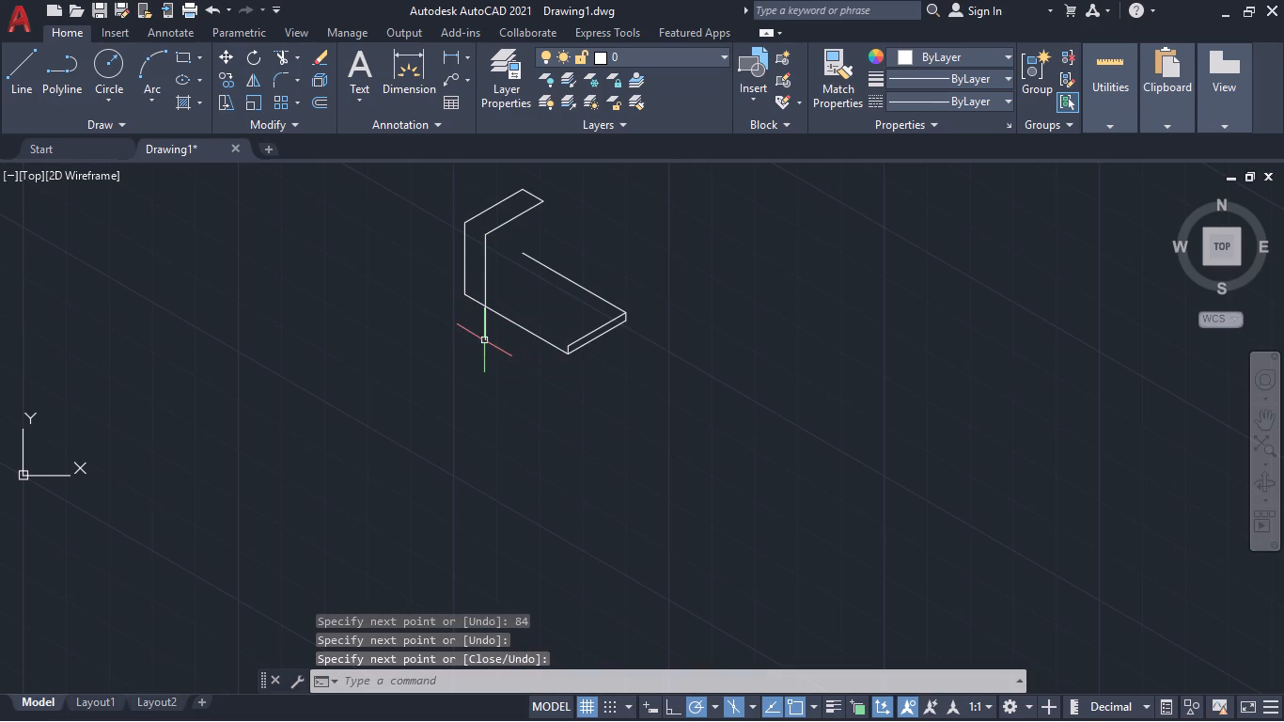
# From the long vertical line's crossing with the base edge, draw 30 mm vertically upward and continue about 210 mm at 330°.
pyautogui.press('space')
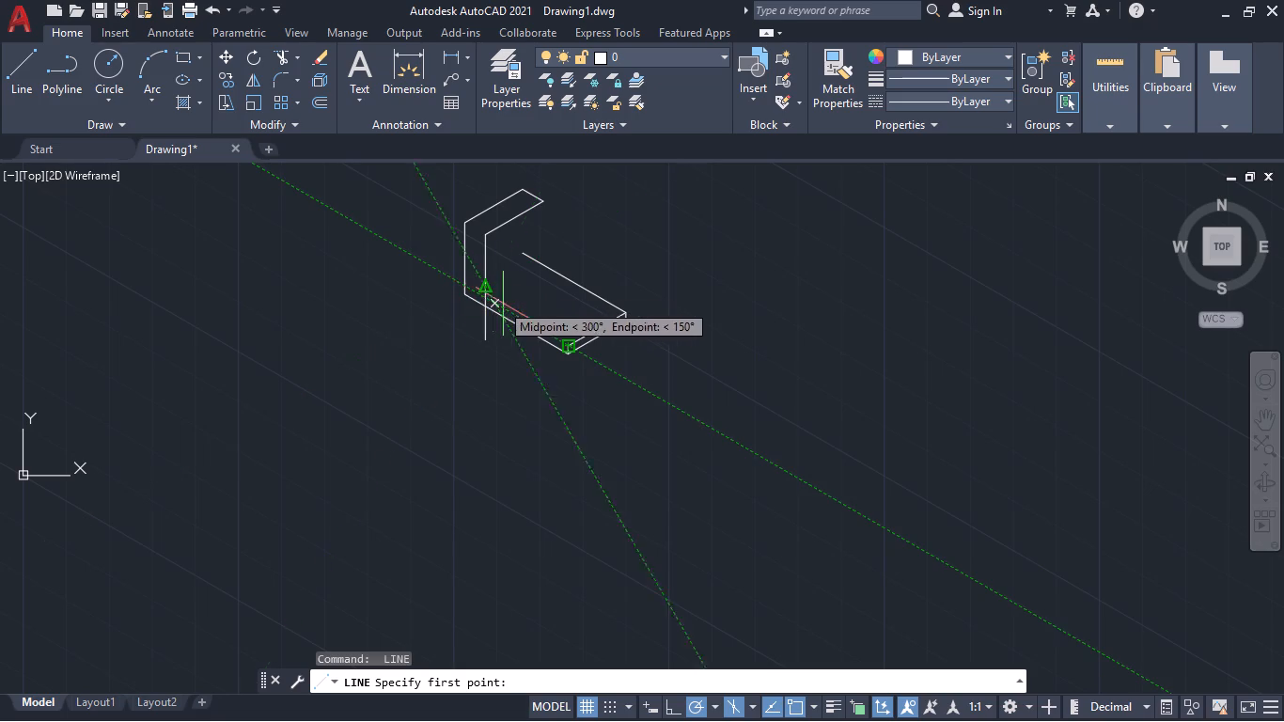
pyautogui.click(564, 341)
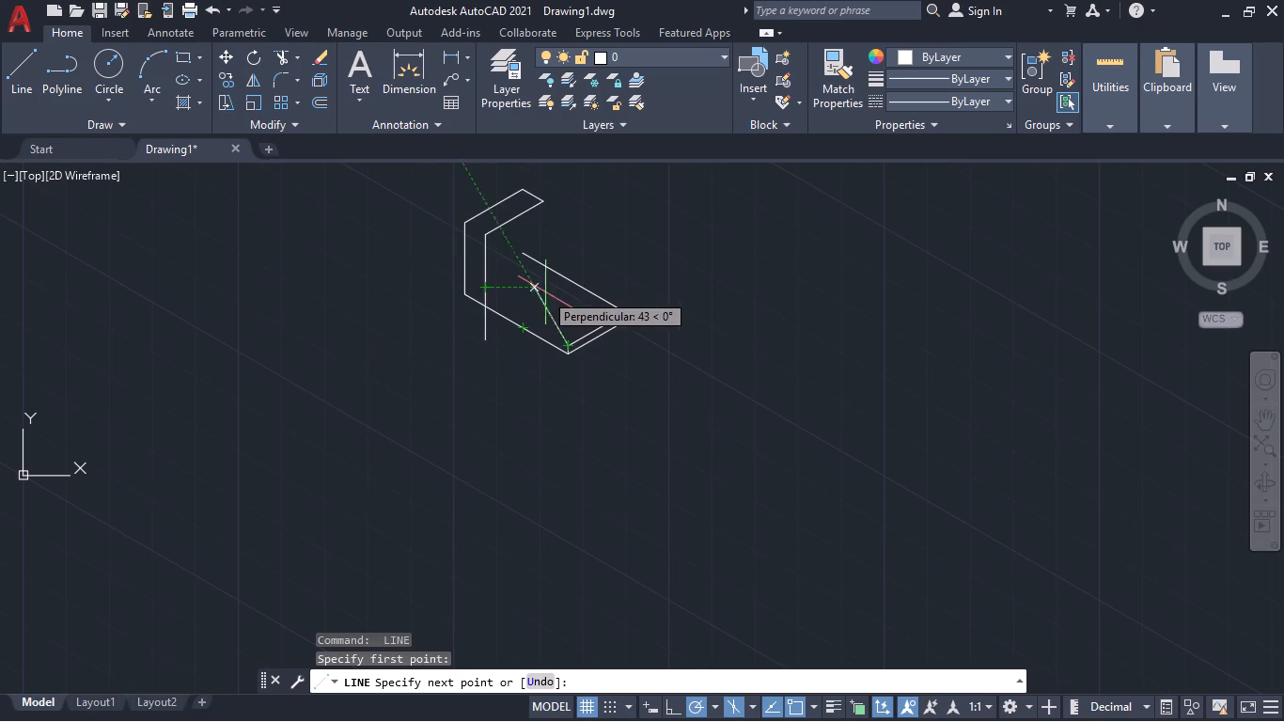
pyautogui.hotkey('ctrl', 'z')
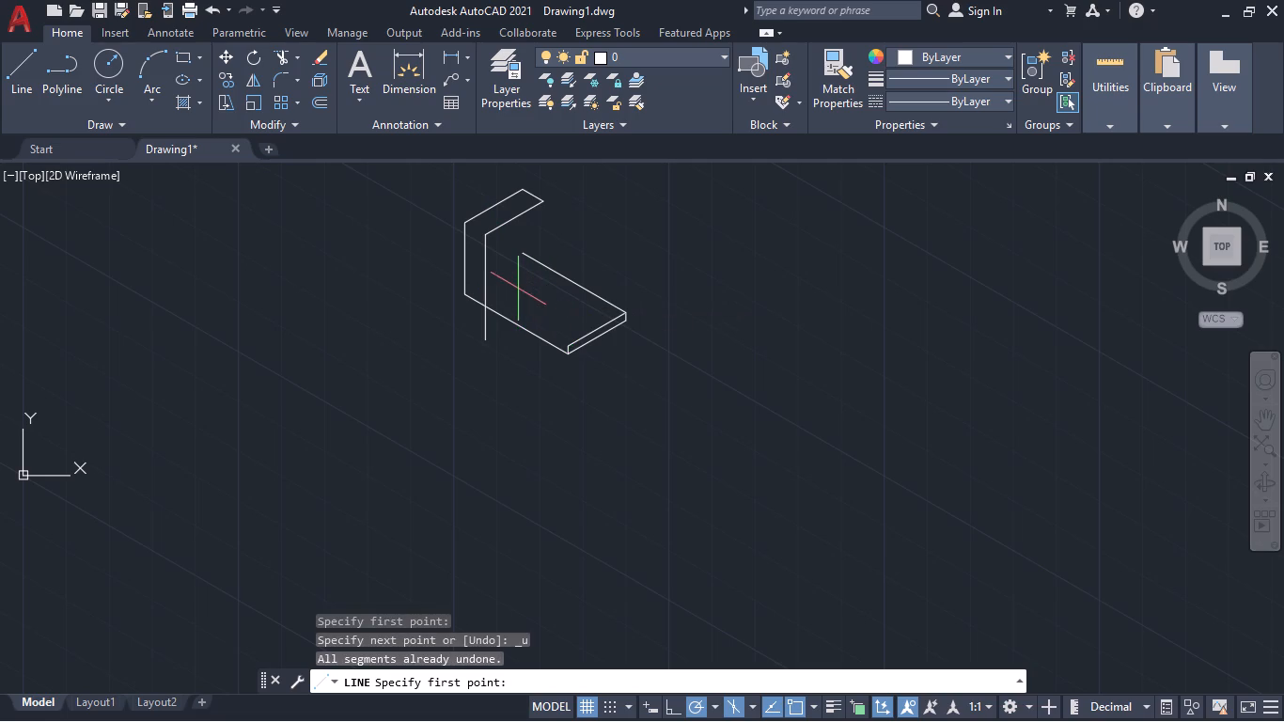
pyautogui.click(485, 306)
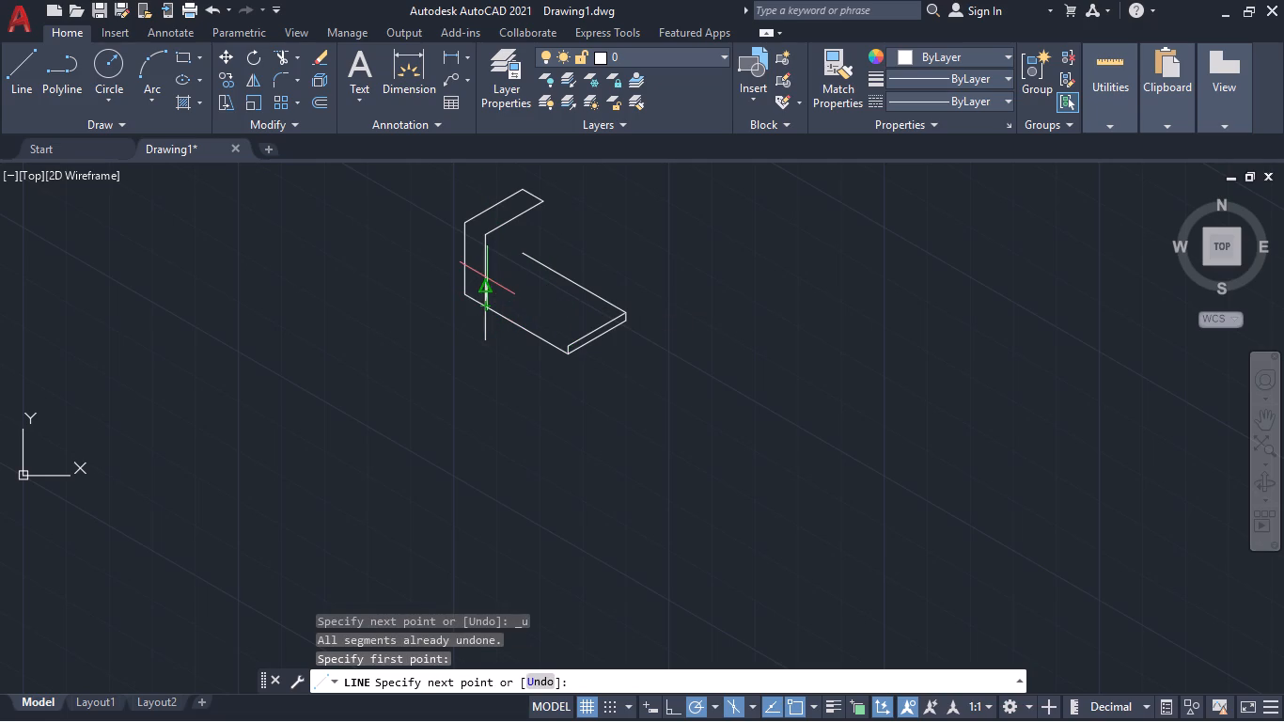
pyautogui.write('30')
pyautogui.press('Return')
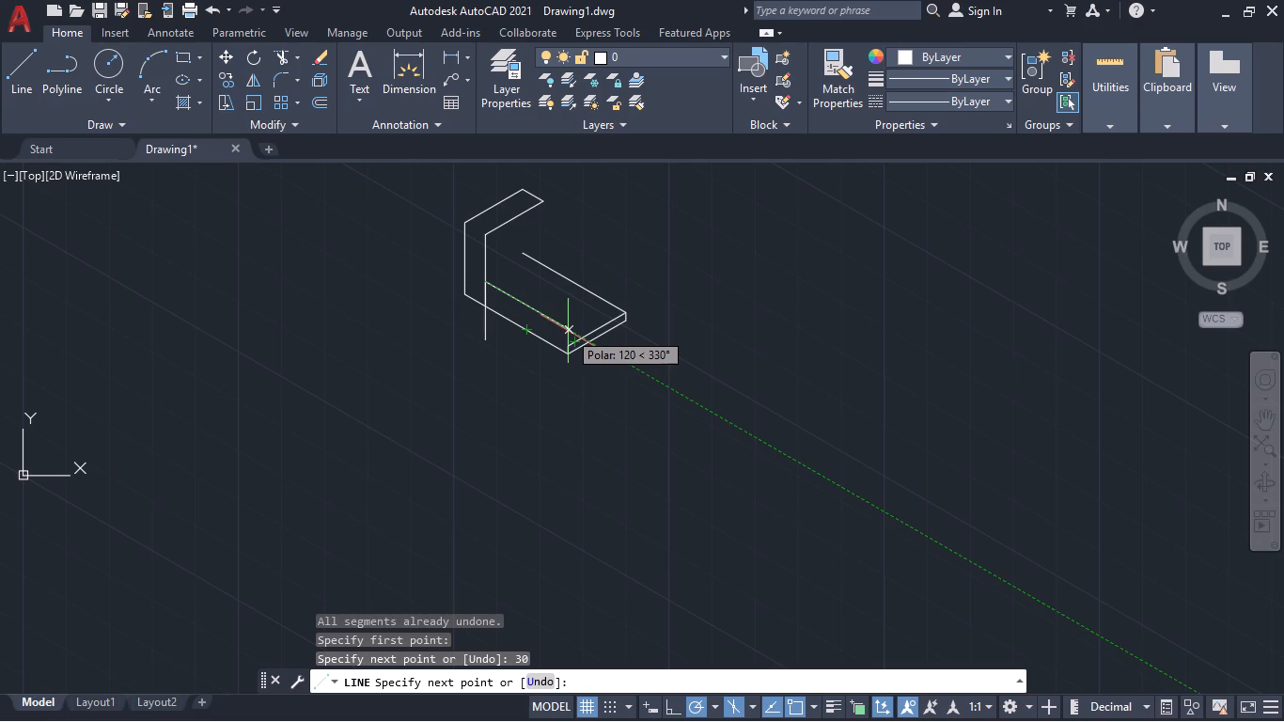
pyautogui.click(631, 371)
pyautogui.press('Escape')
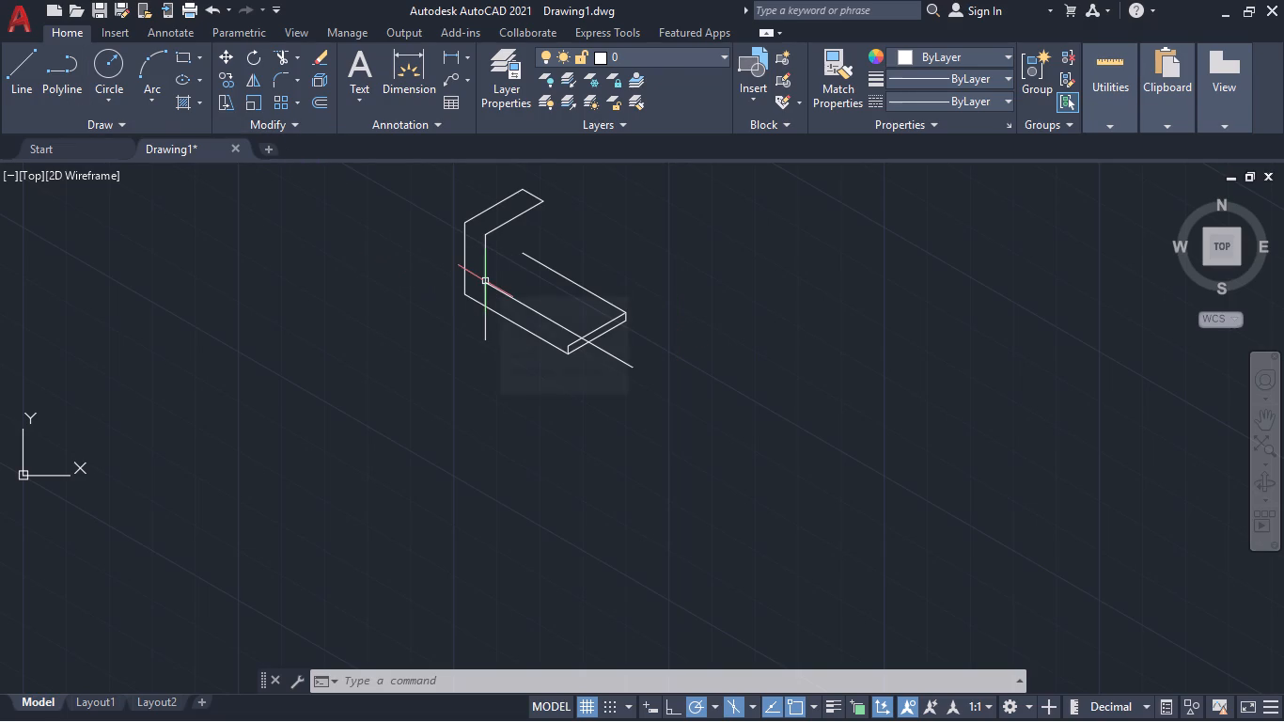
# Switch to the right isoplane with polar off and Ortho on, and draw a 60 mm line at 30° from the 30 mm segment's upper end.
pyautogui.press('l')
pyautogui.press('Return')
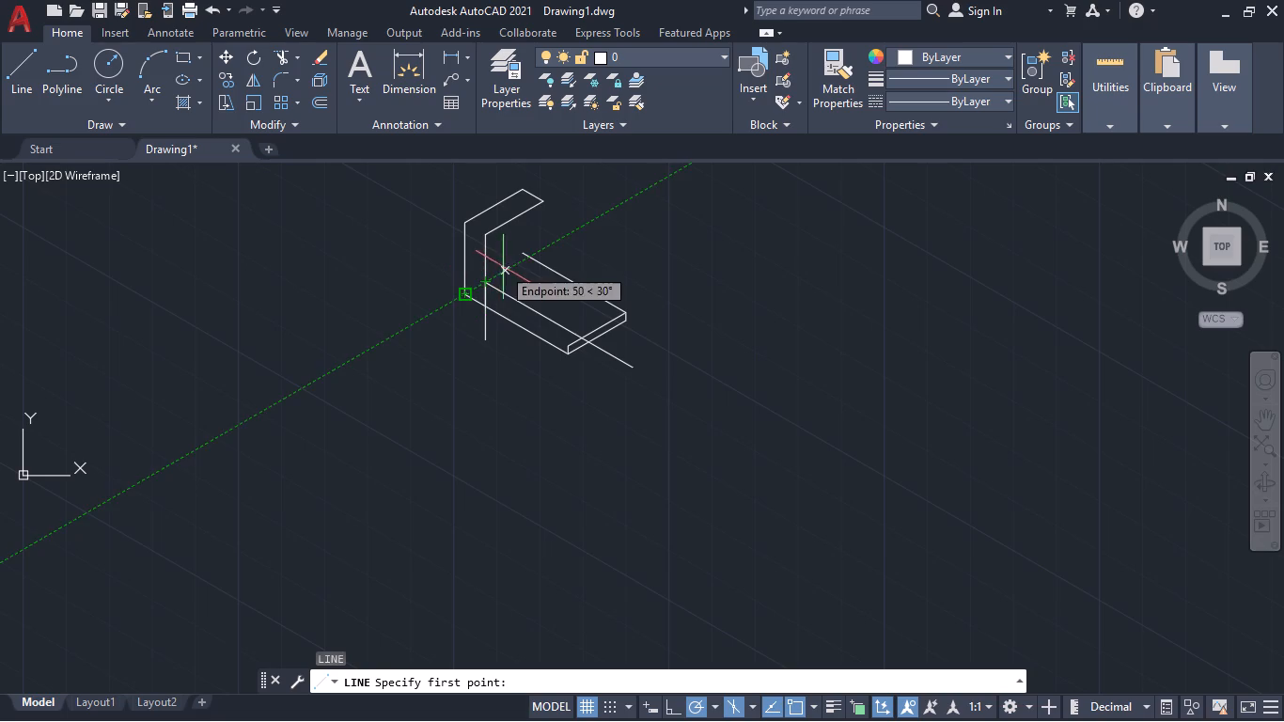
pyautogui.click(484, 282)
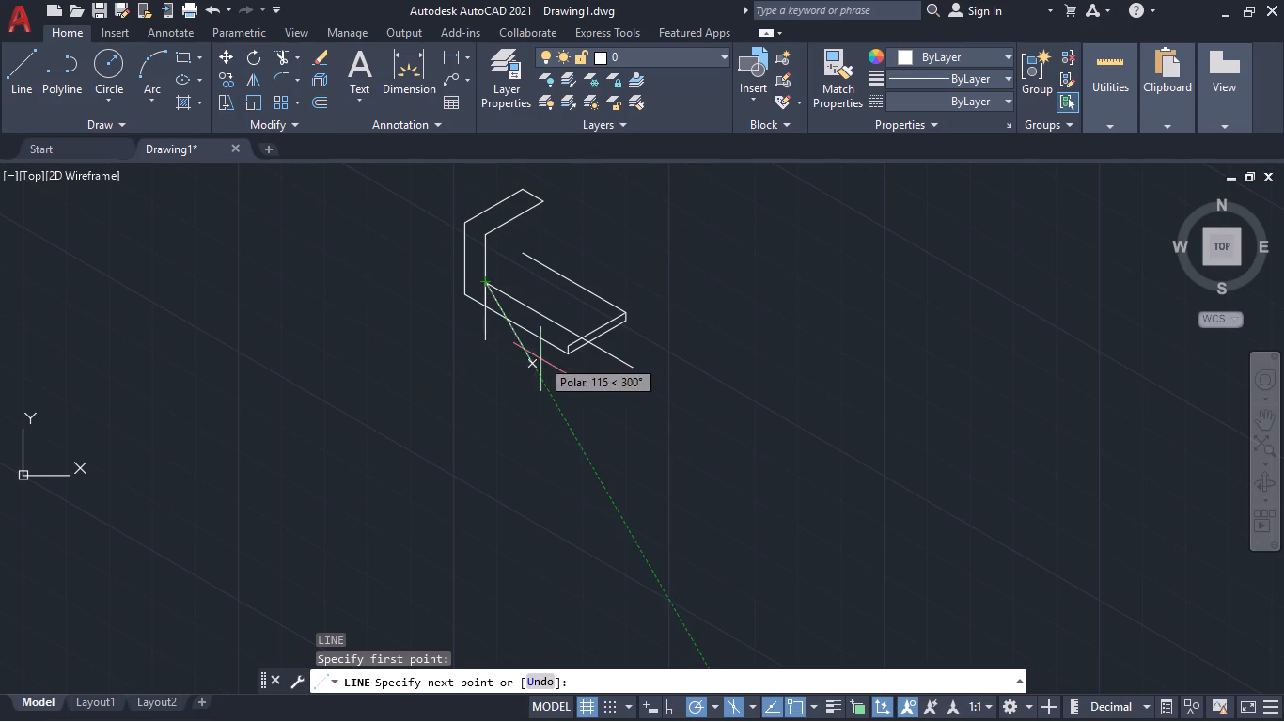
pyautogui.click(749, 704)
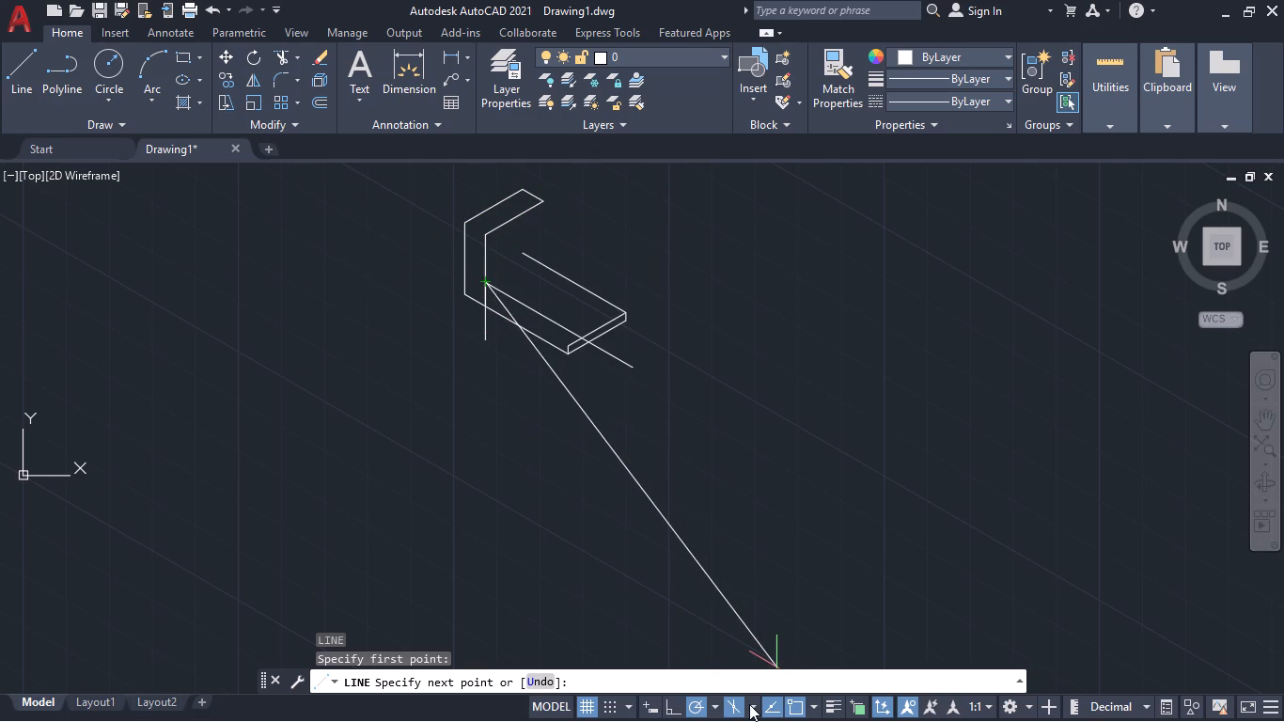
pyautogui.click(770, 668)
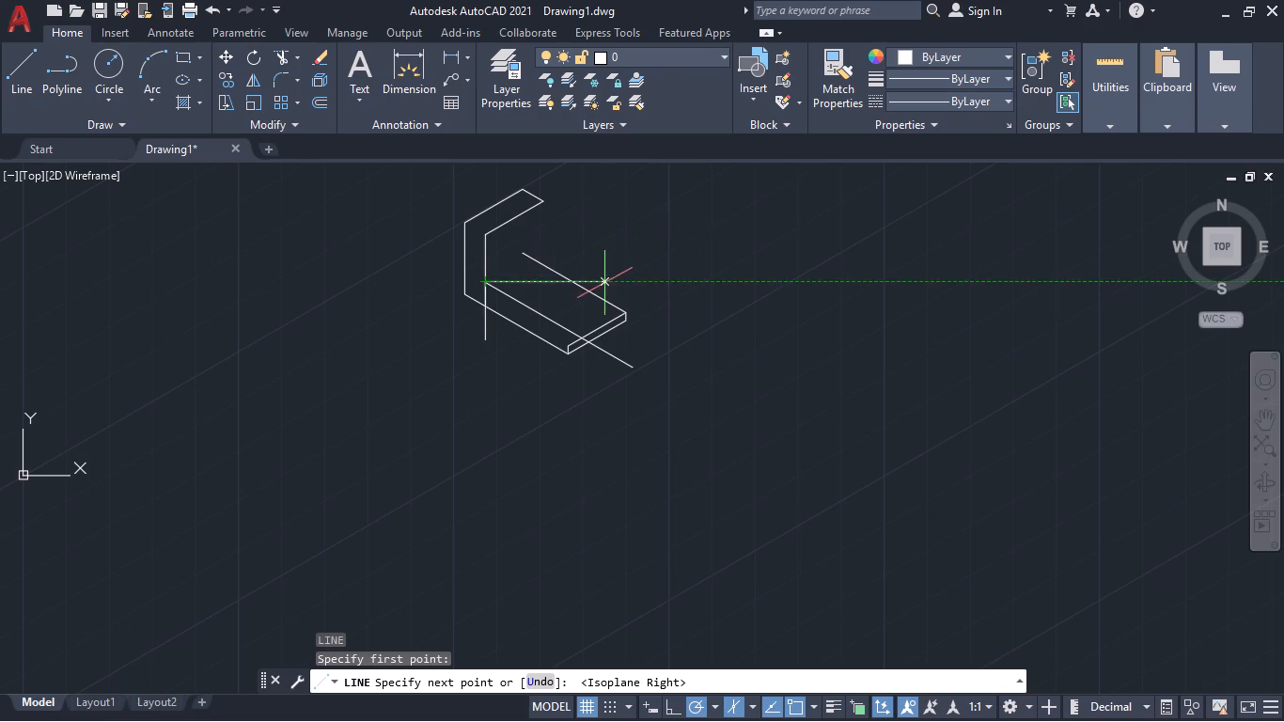
pyautogui.click(696, 704)
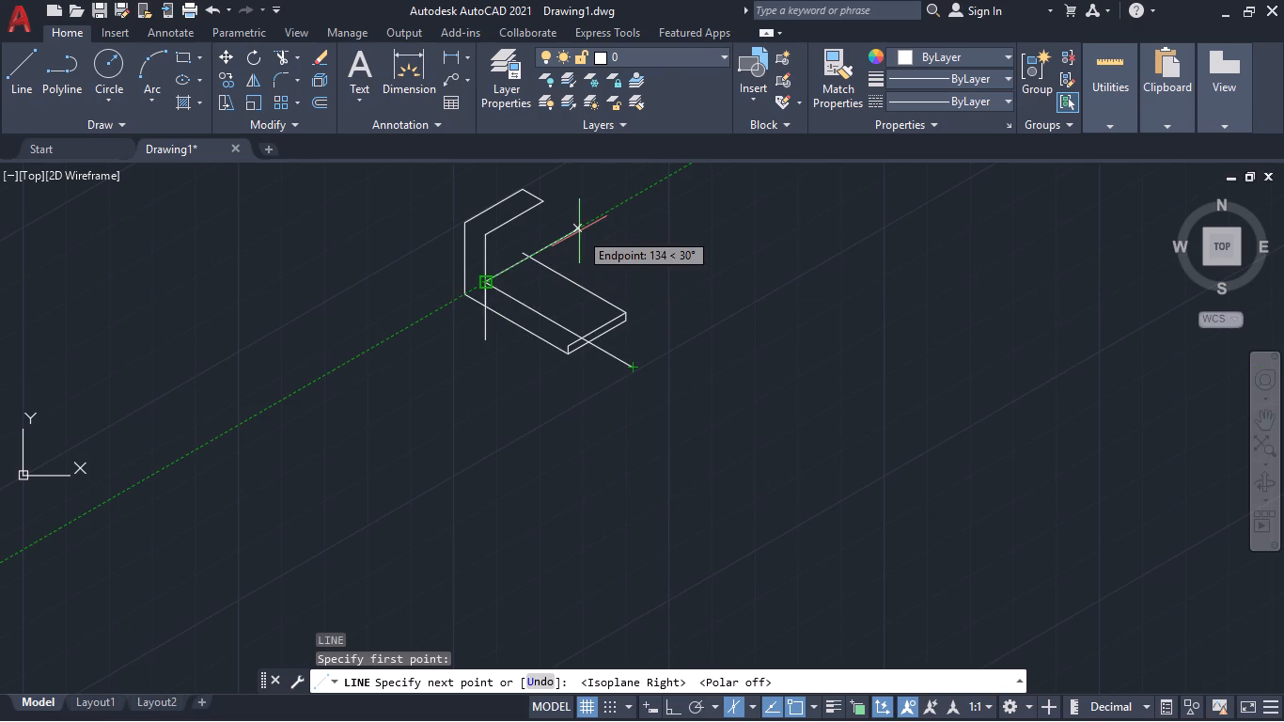
pyautogui.click(669, 705)
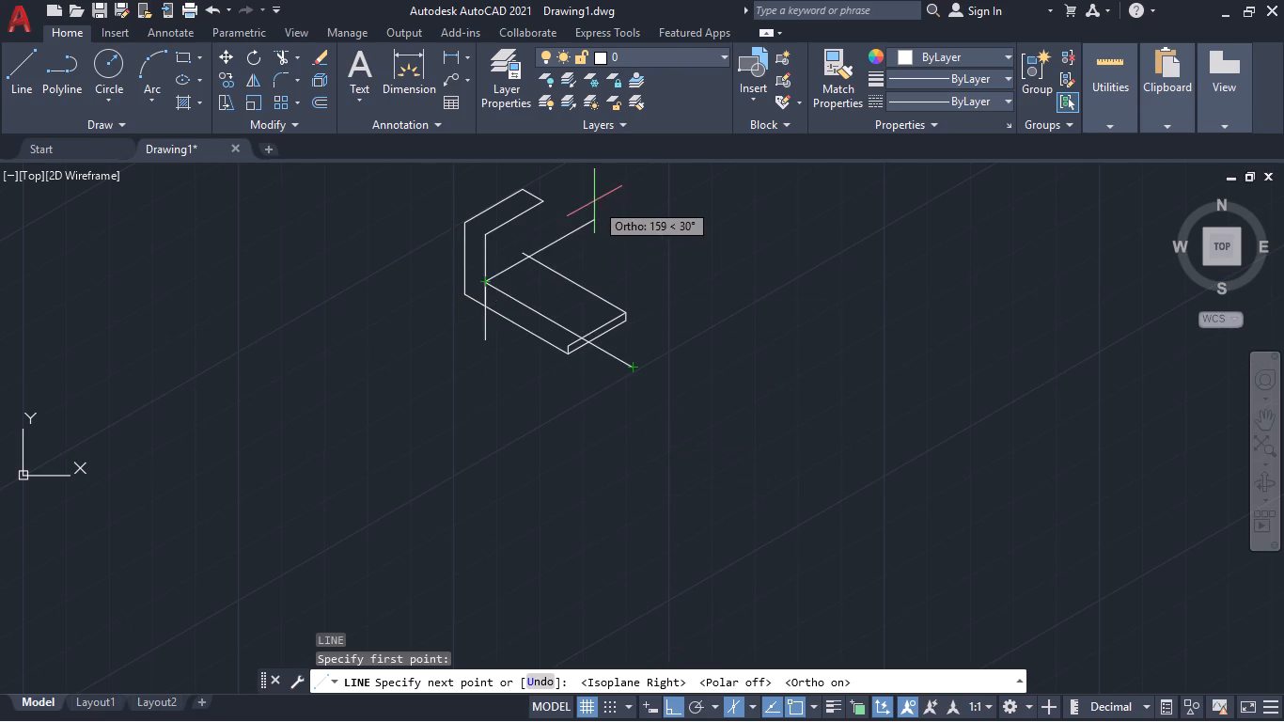
pyautogui.write('60')
pyautogui.press('Return')
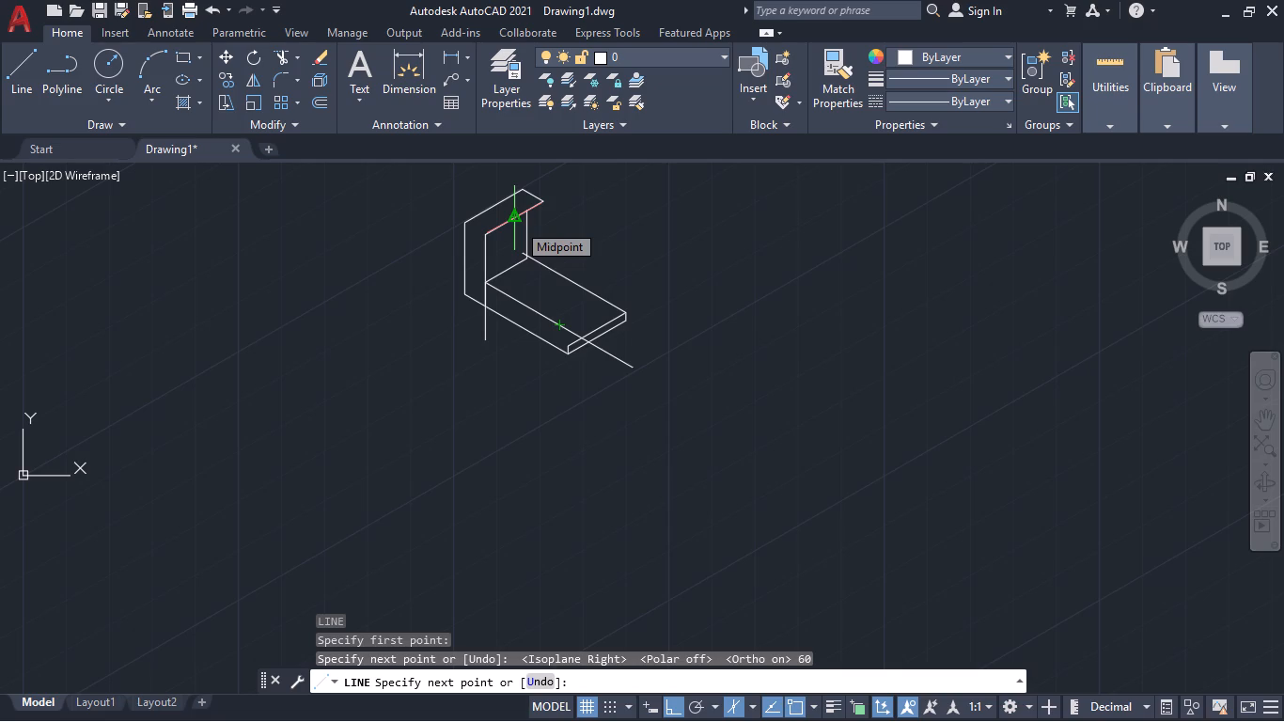
pyautogui.press('space')
# From the upright's upper front far corner, draw a 10 mm line vertically downward followed by a 24 mm segment at 210°.
pyautogui.press('space')
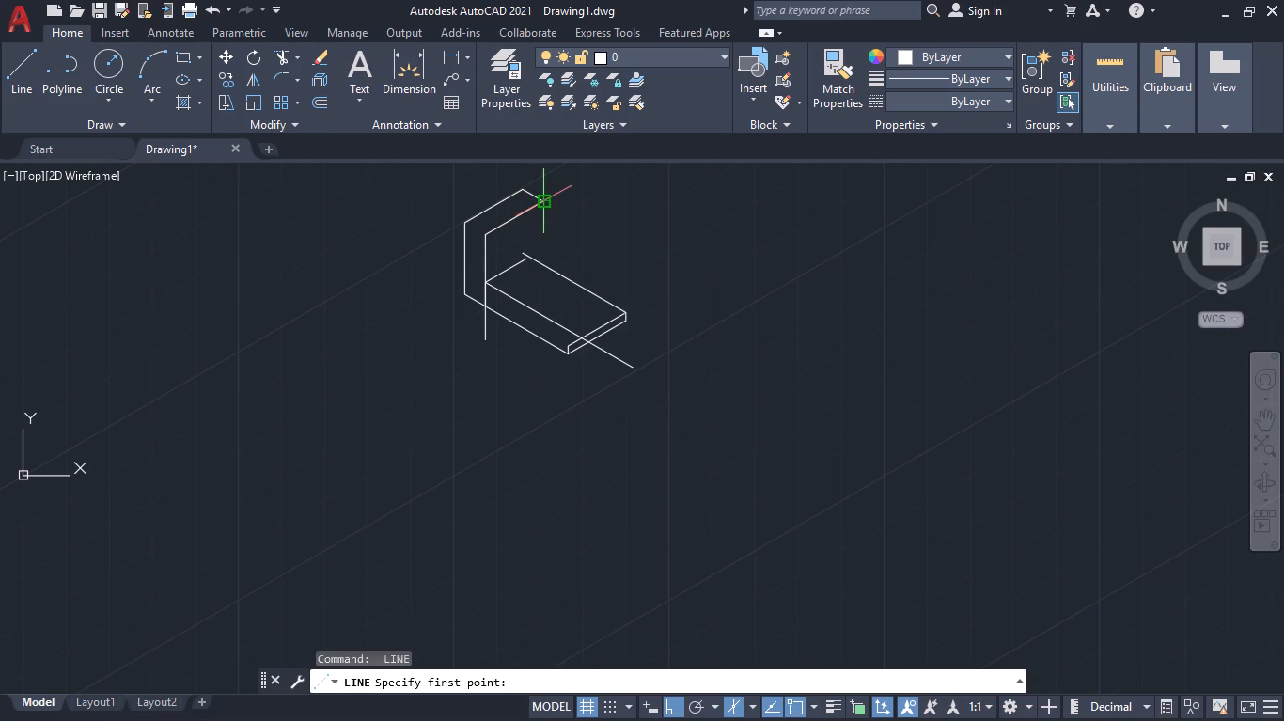
pyautogui.click(540, 204)
pyautogui.write('10')
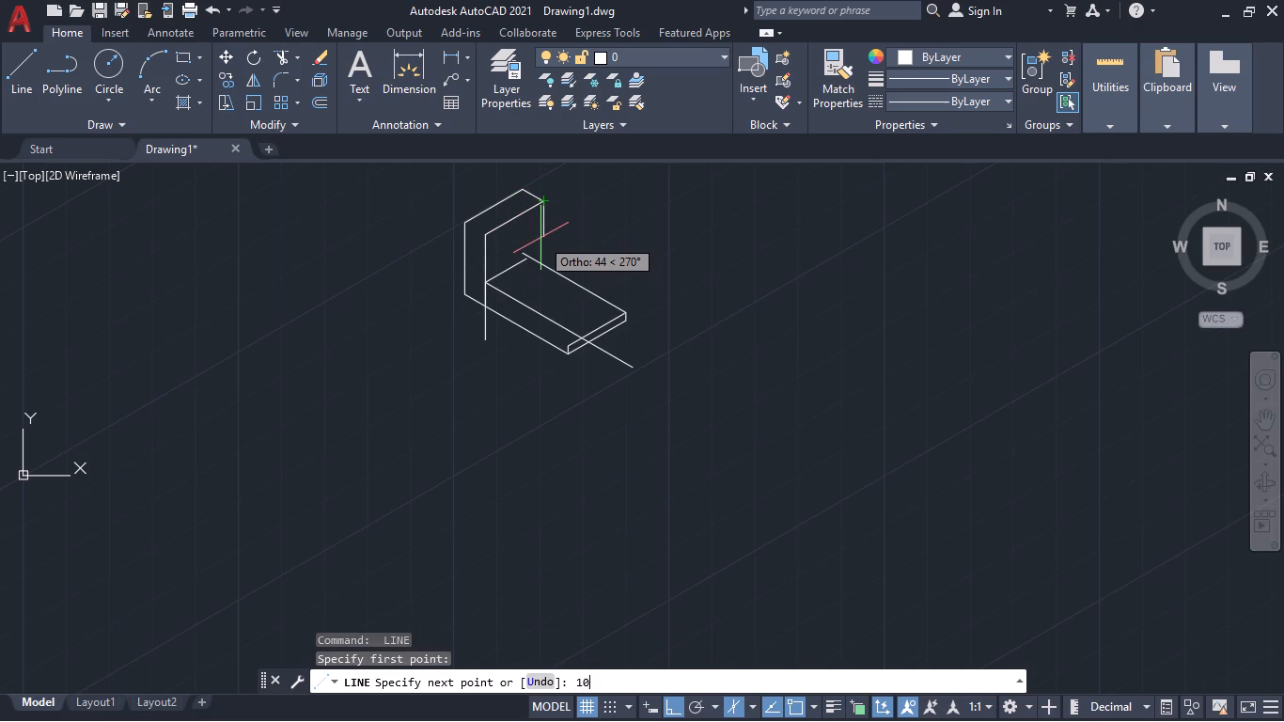
pyautogui.press('Return')
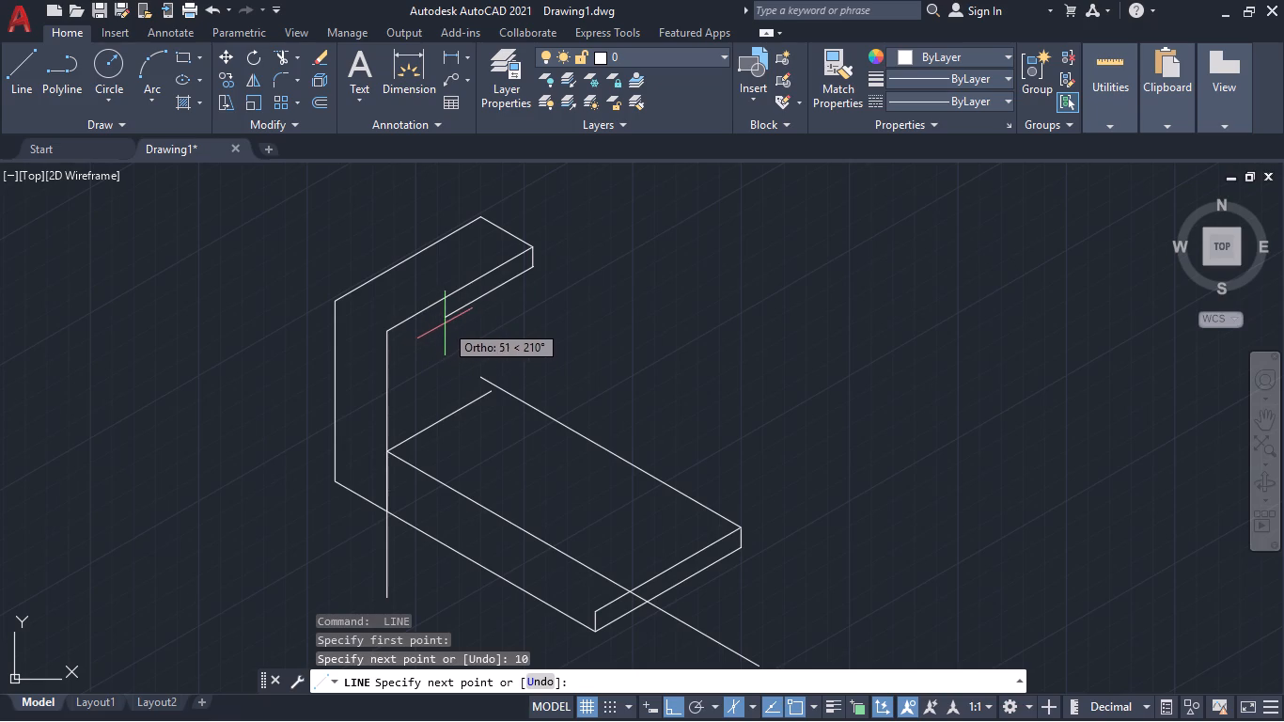
pyautogui.write('24')
pyautogui.press('Return')
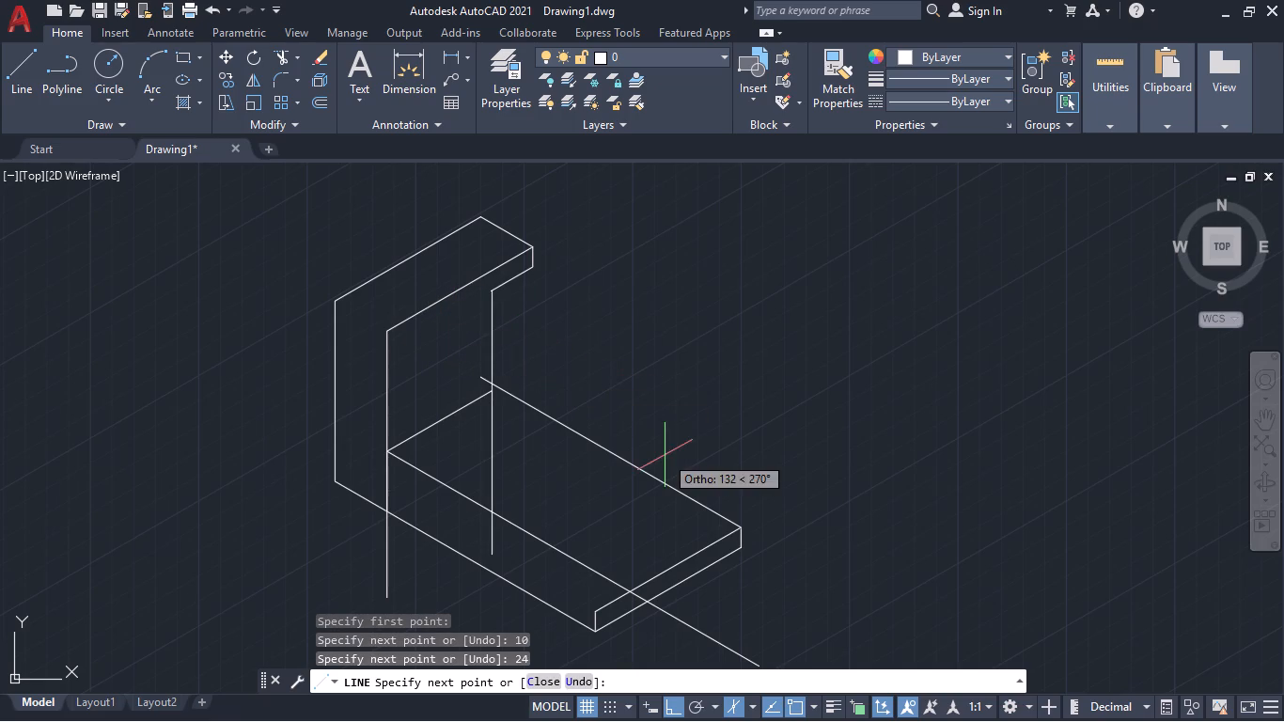
pyautogui.press('space')
# Connect the free end of the 60 mm line to the free end of the 24 mm segment with a vertical line.
pyautogui.press('space')
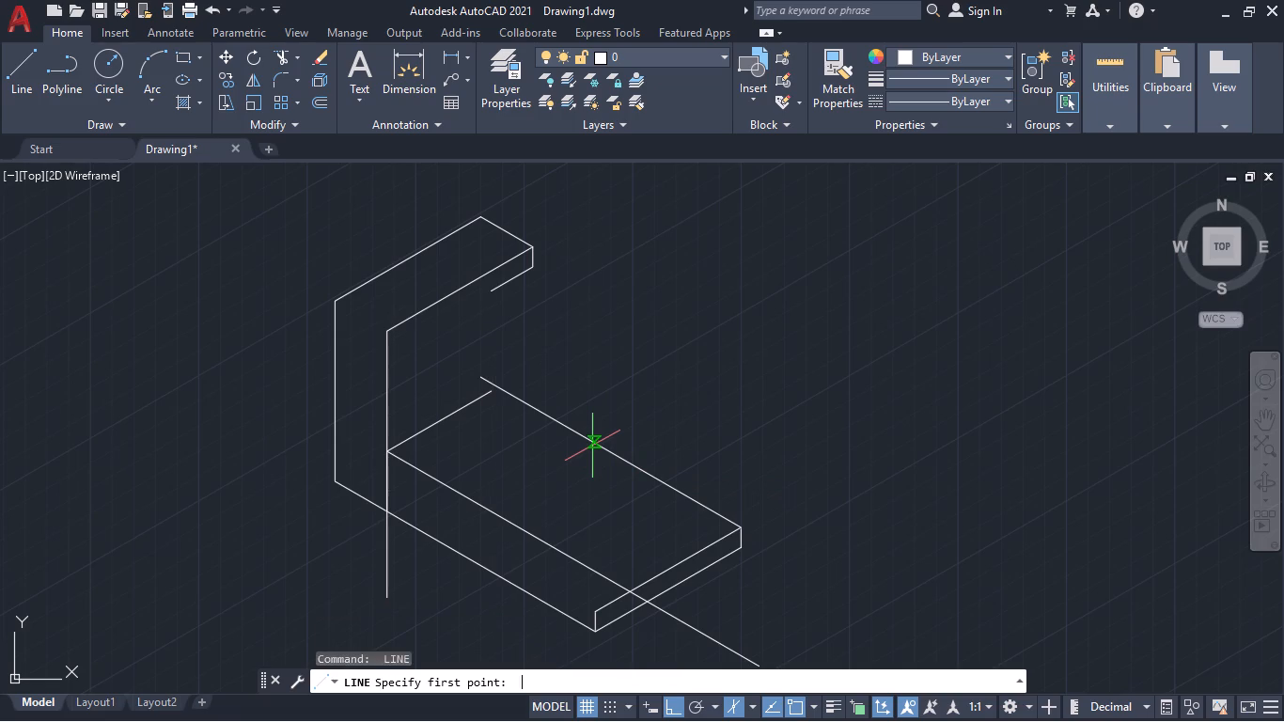
pyautogui.click(490, 390)
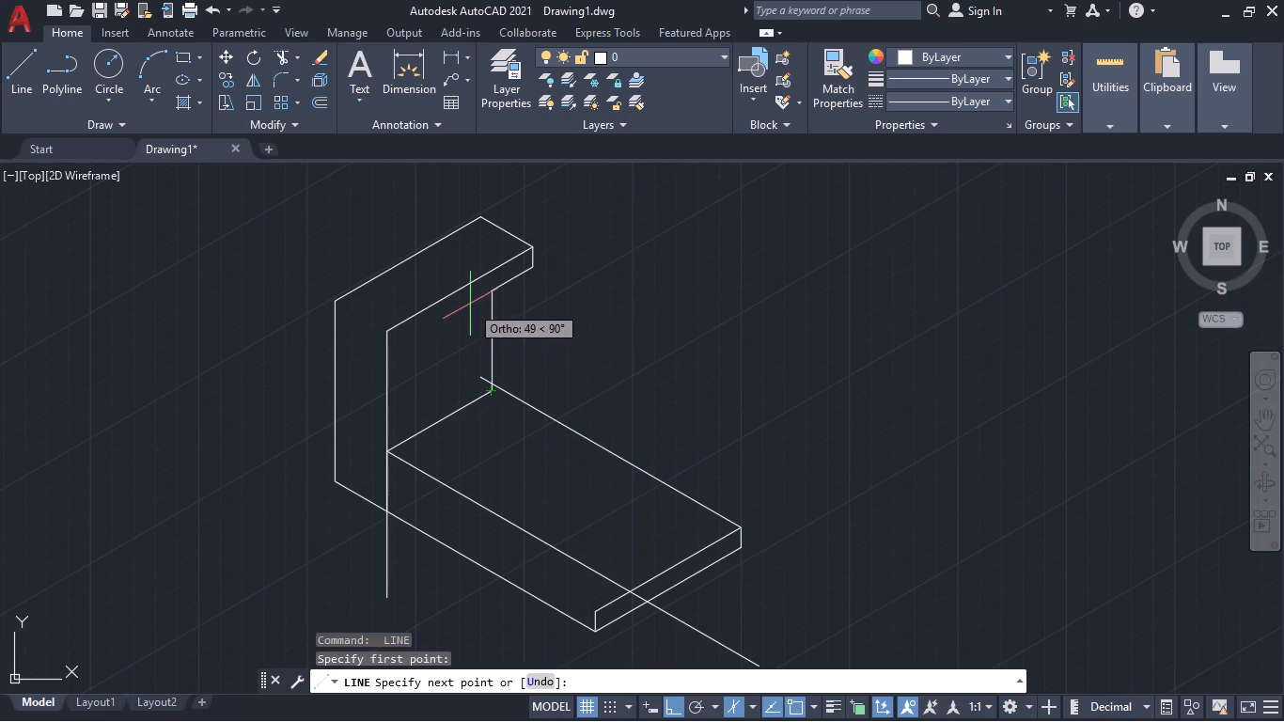
pyautogui.click(493, 296)
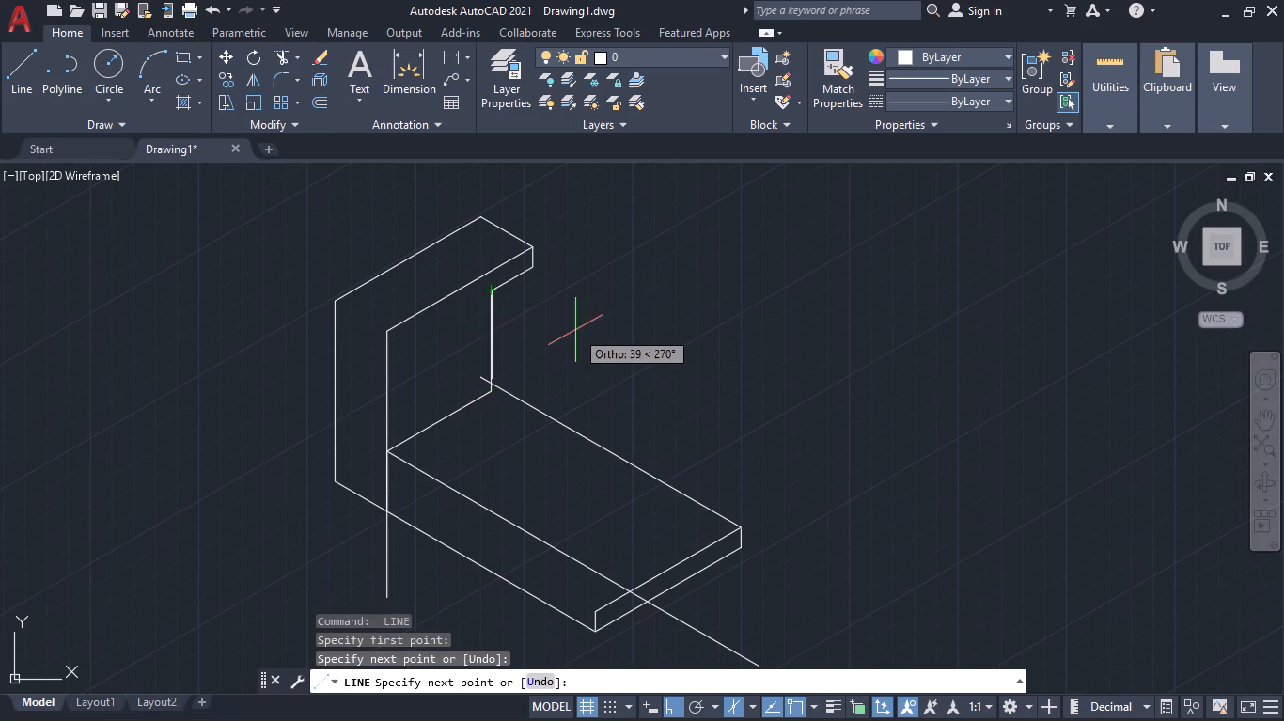
pyautogui.press('space')
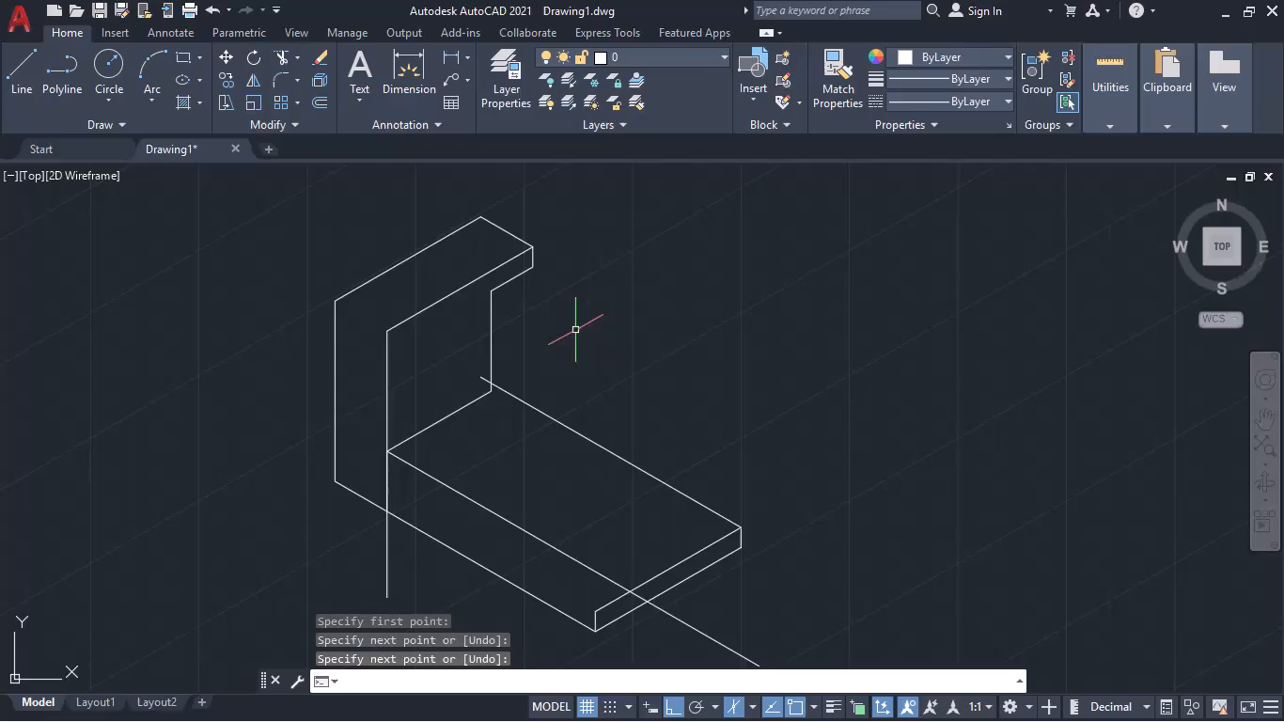
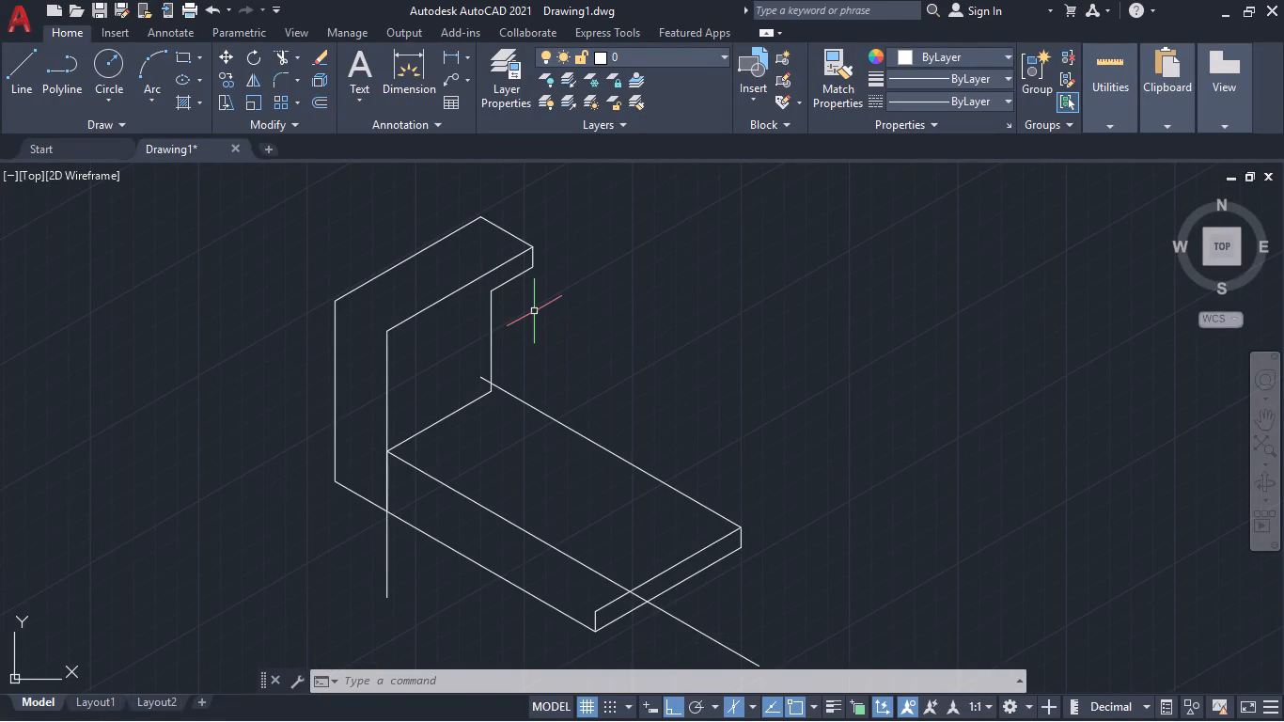
# Switch to the left isoplane and draw a sloping line from the 10 mm line's lower end to the base plate's upper far outer corner.
pyautogui.press('space')
pyautogui.click(487, 287)
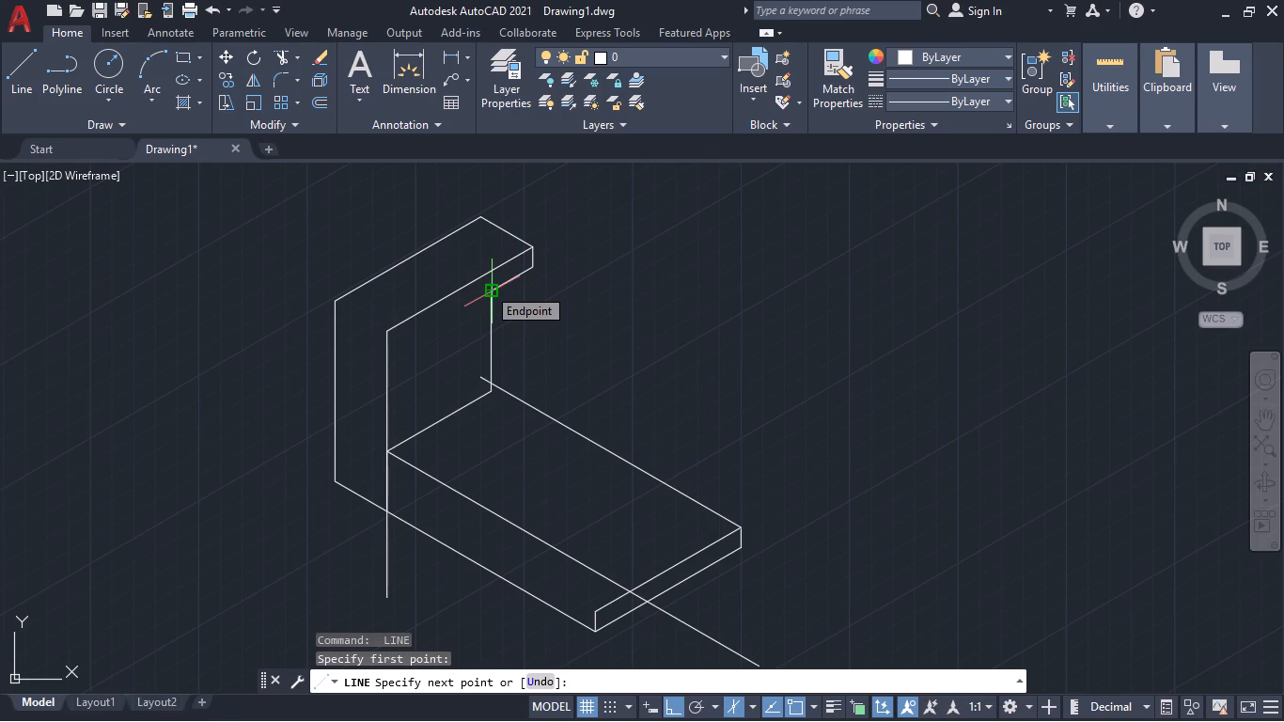
pyautogui.hotkey('ctrl', 'z')
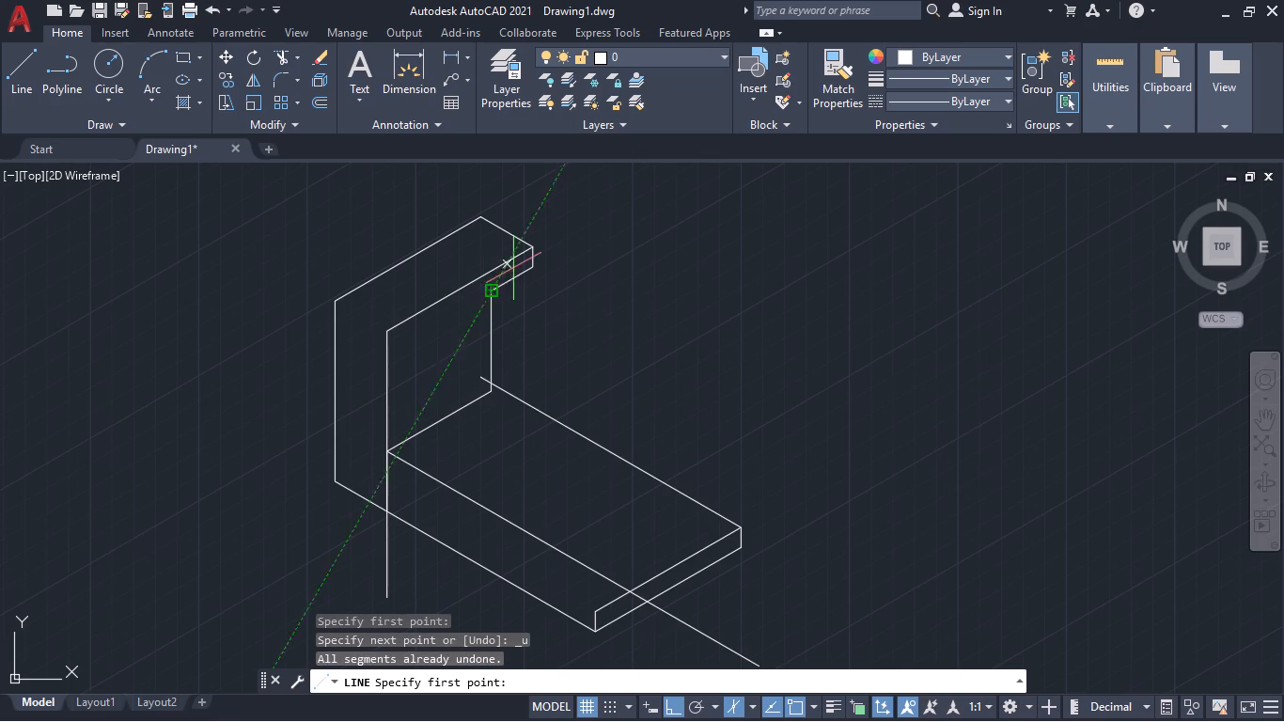
pyautogui.click(535, 267)
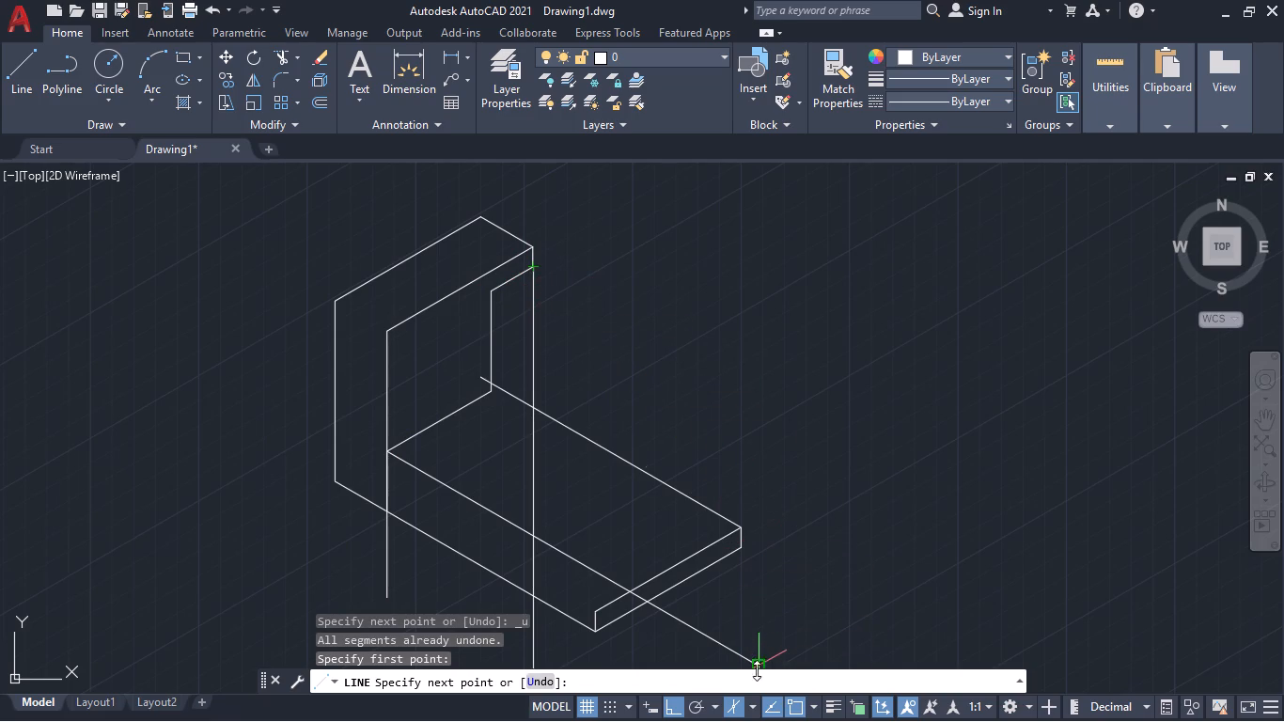
pyautogui.click(753, 703)
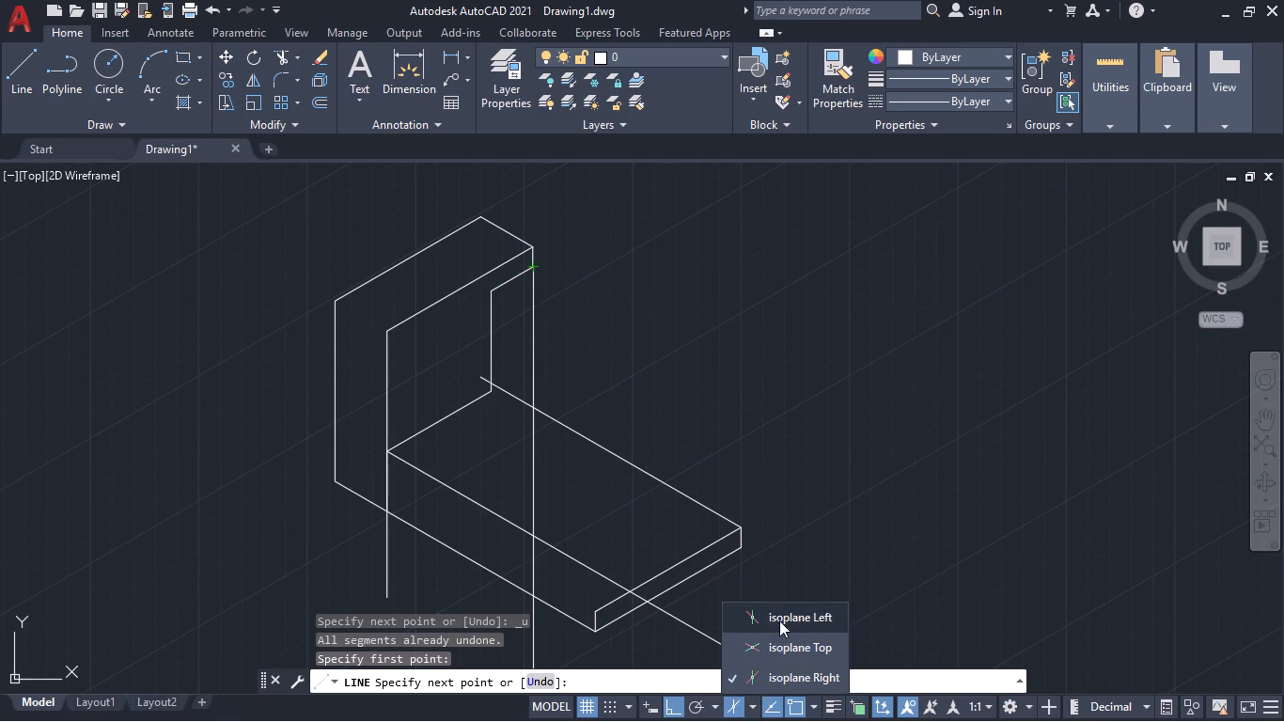
pyautogui.click(781, 615)
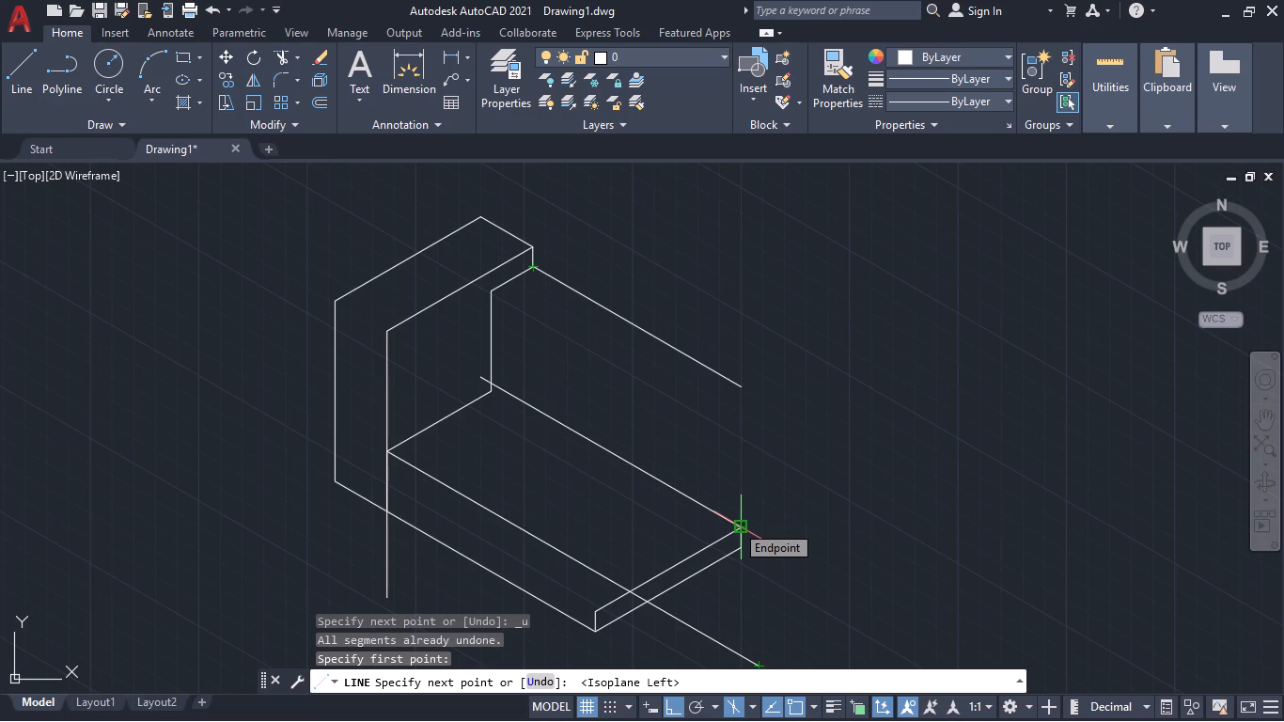
pyautogui.click(735, 524)
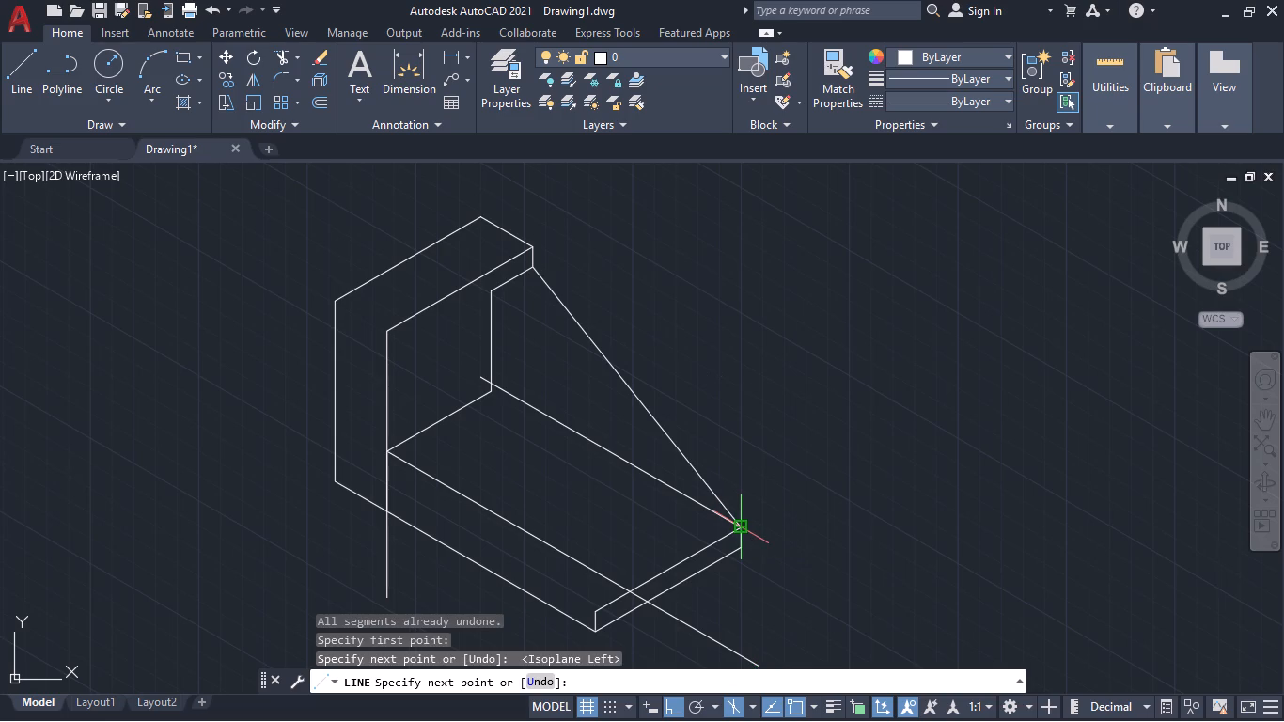
pyautogui.press('space')
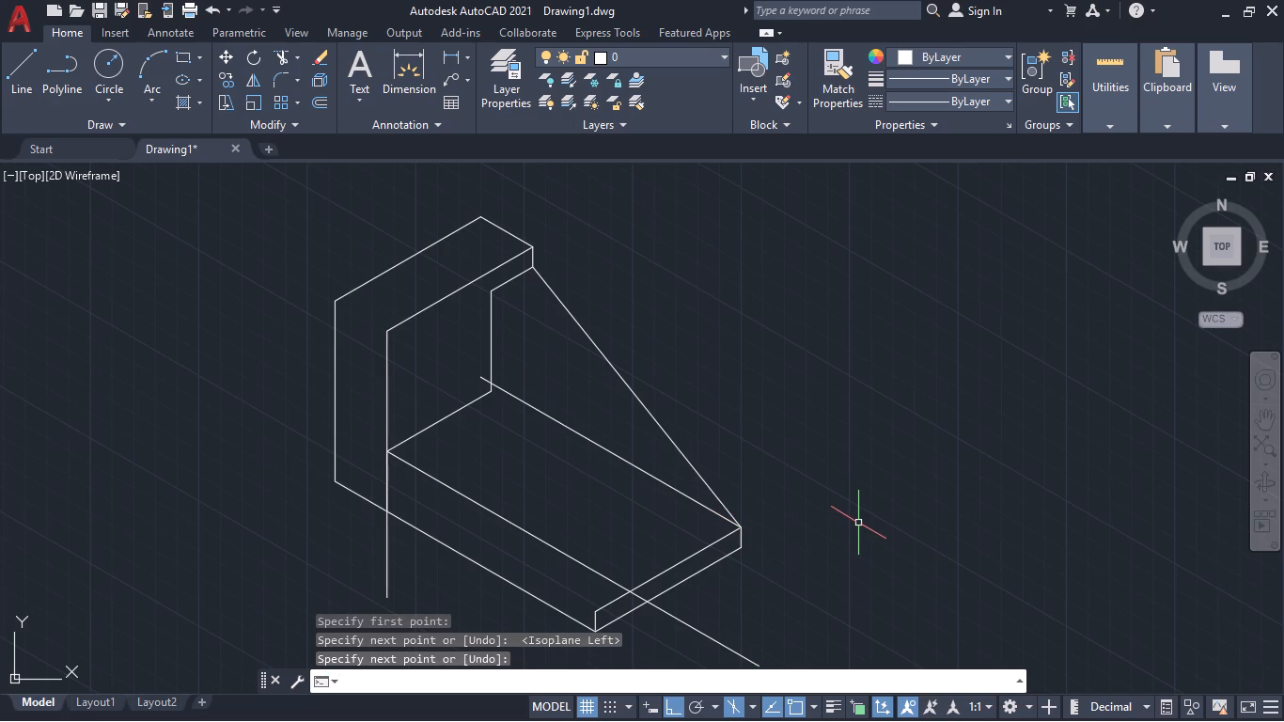
# Start another line in the left isoplane.
pyautogui.press('space')
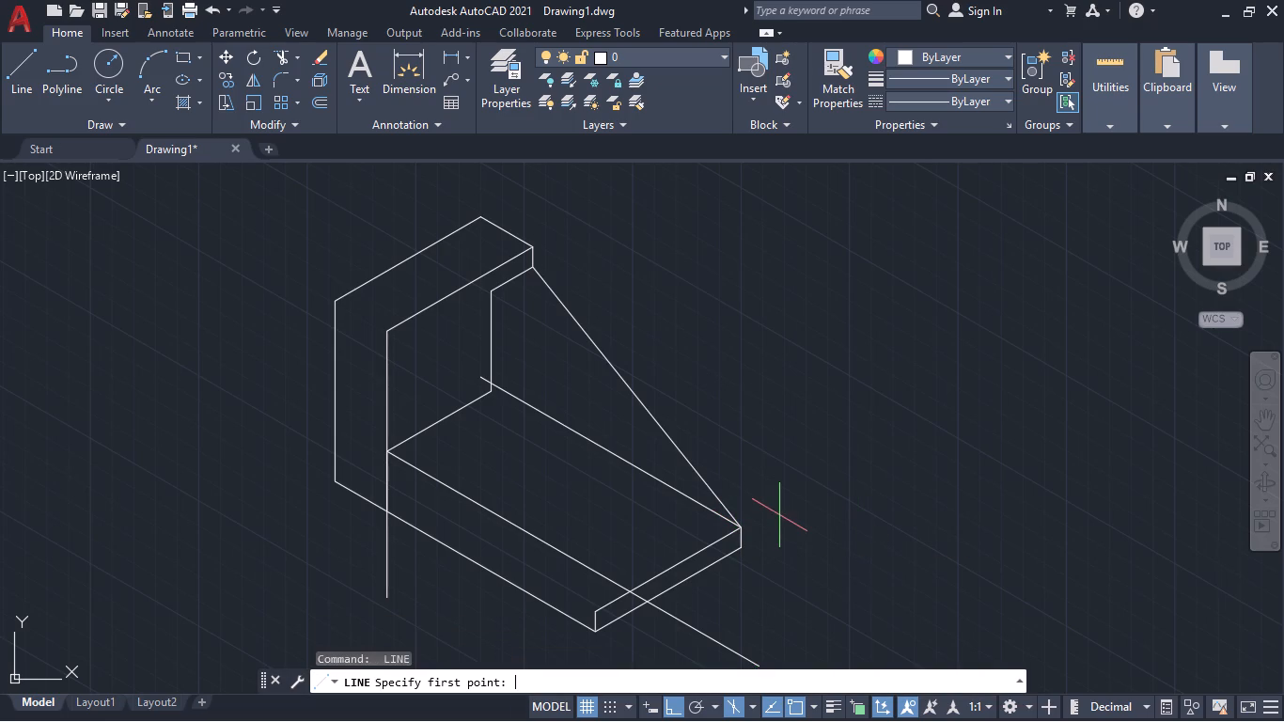
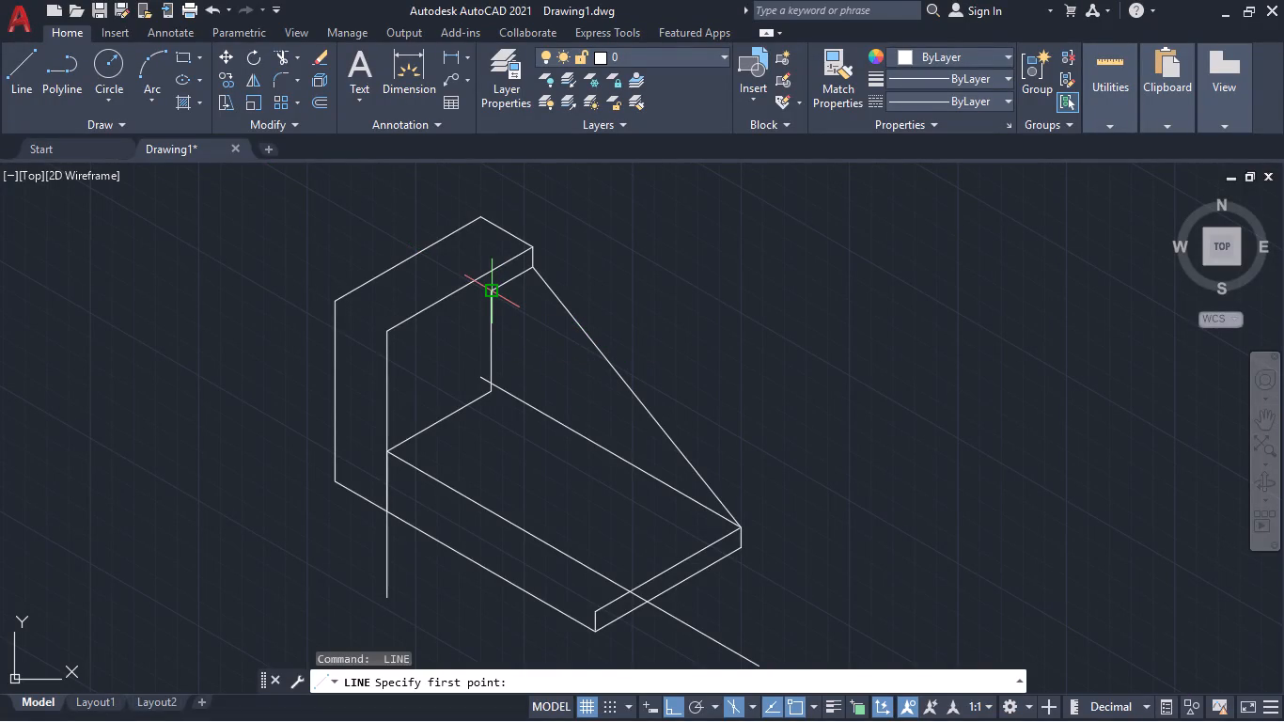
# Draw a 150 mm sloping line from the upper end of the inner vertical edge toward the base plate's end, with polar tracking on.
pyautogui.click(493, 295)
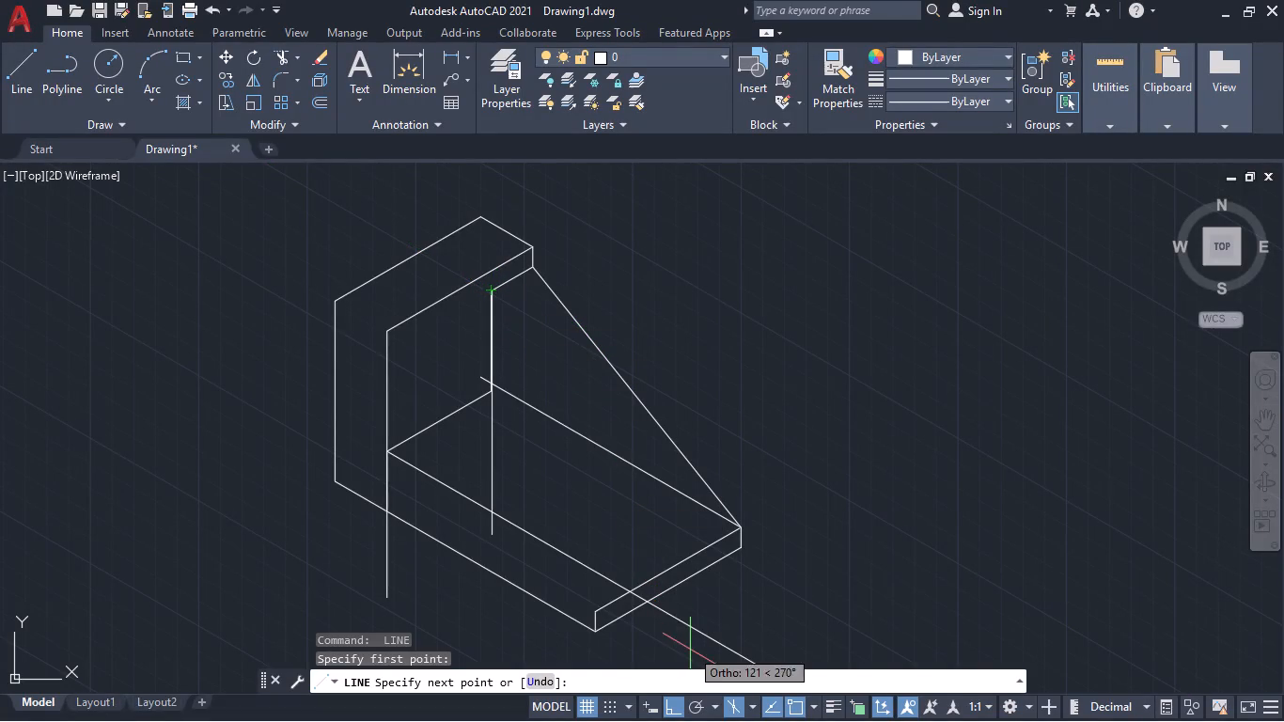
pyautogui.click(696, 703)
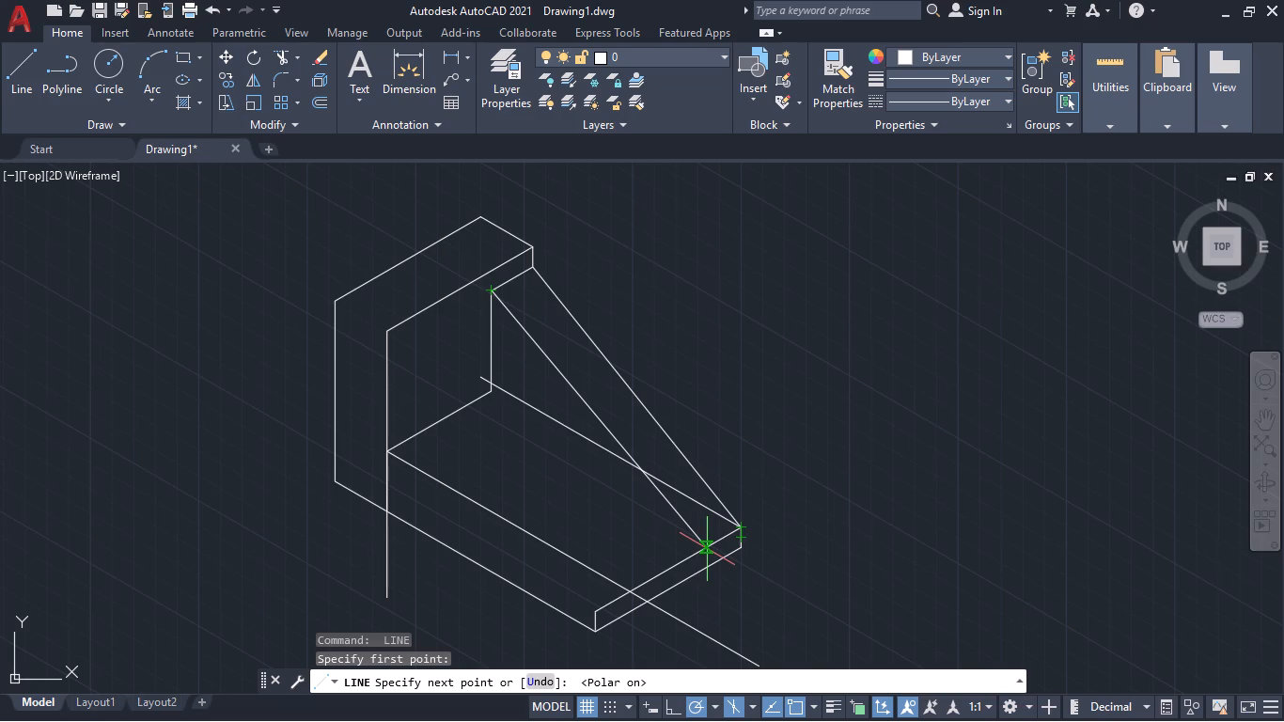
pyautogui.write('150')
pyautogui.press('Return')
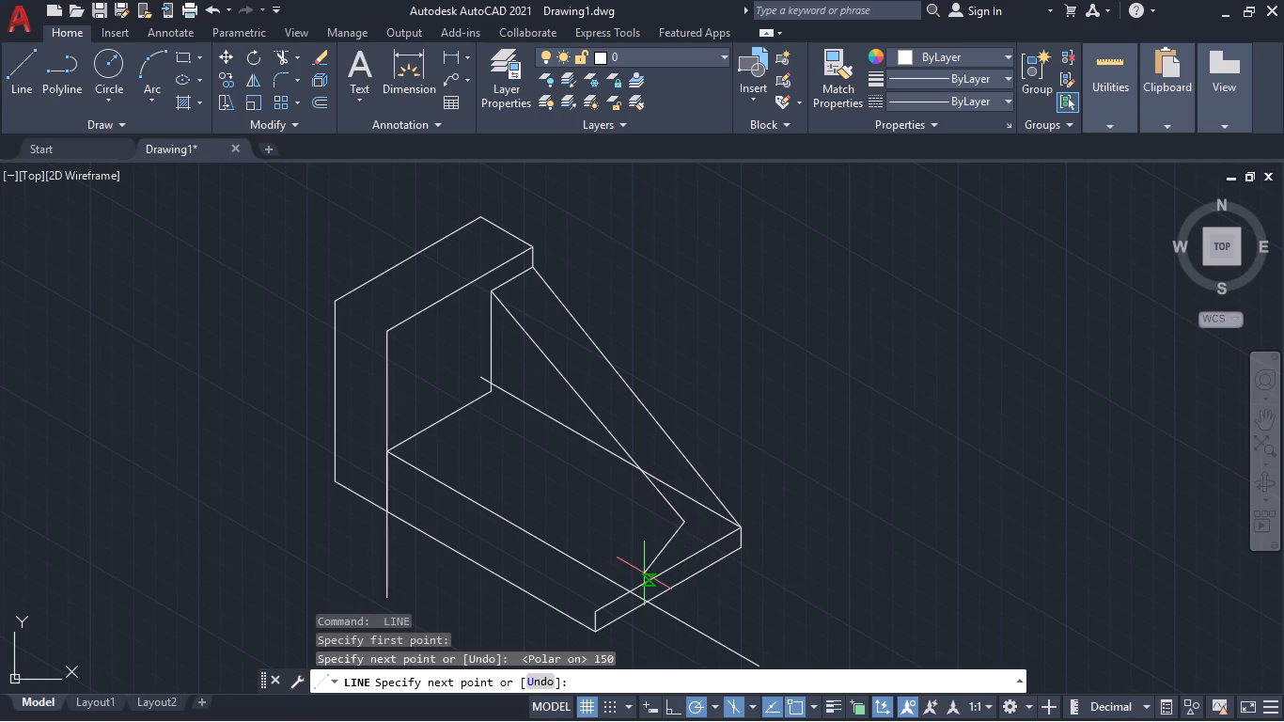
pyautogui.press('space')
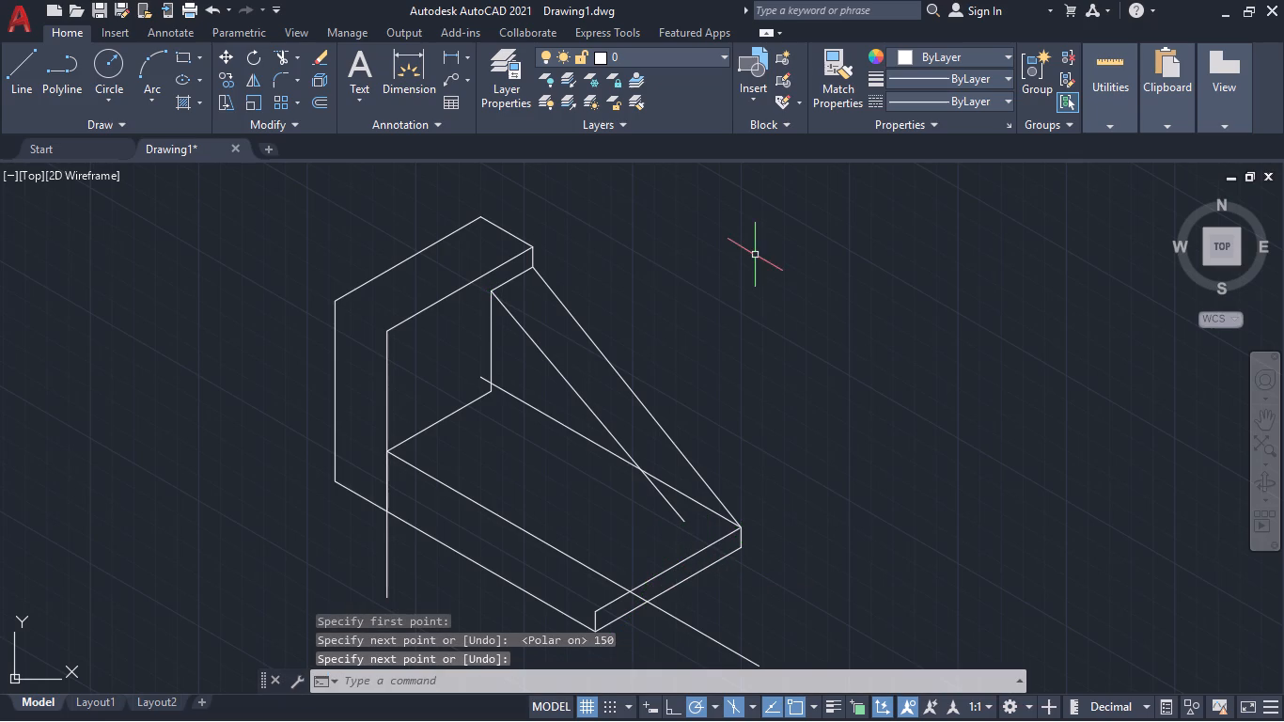
# Check the spacing between the 150 mm line's lower end and the outer sloping line with an aligned dimension, without placing it.
pyautogui.click(464, 54)
pyautogui.click(465, 119)
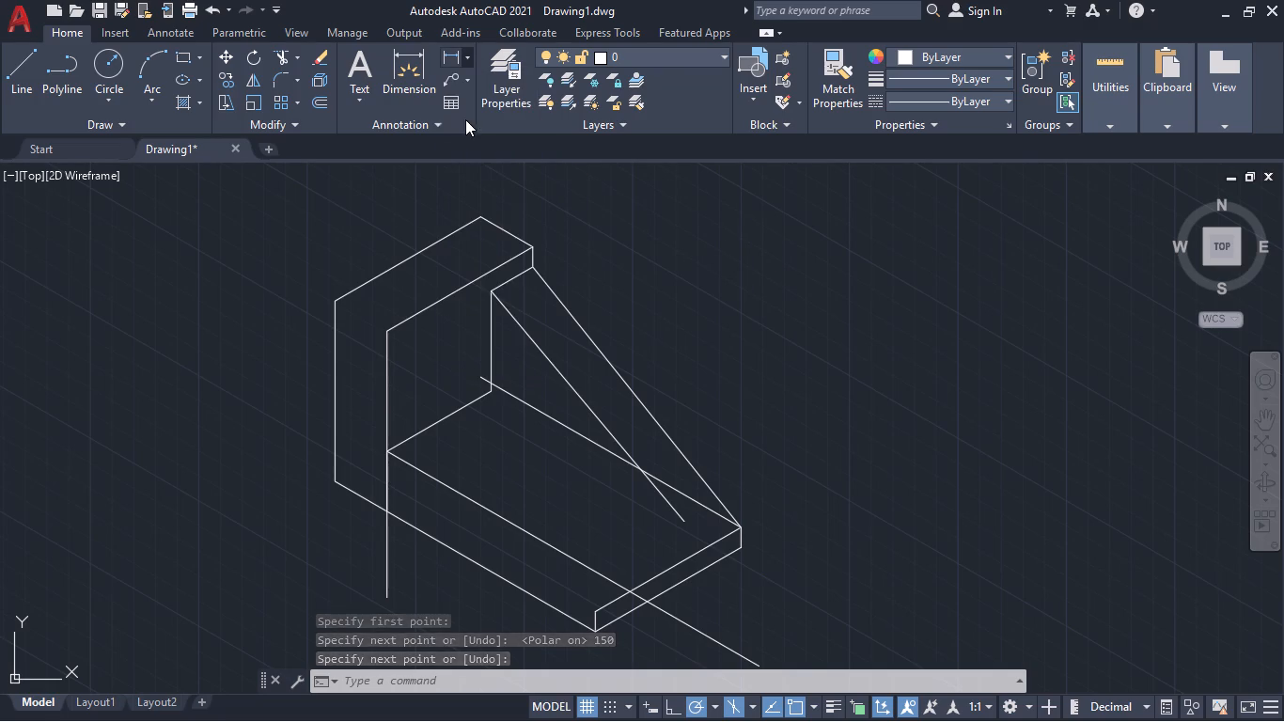
pyautogui.click(684, 518)
pyautogui.click(719, 504)
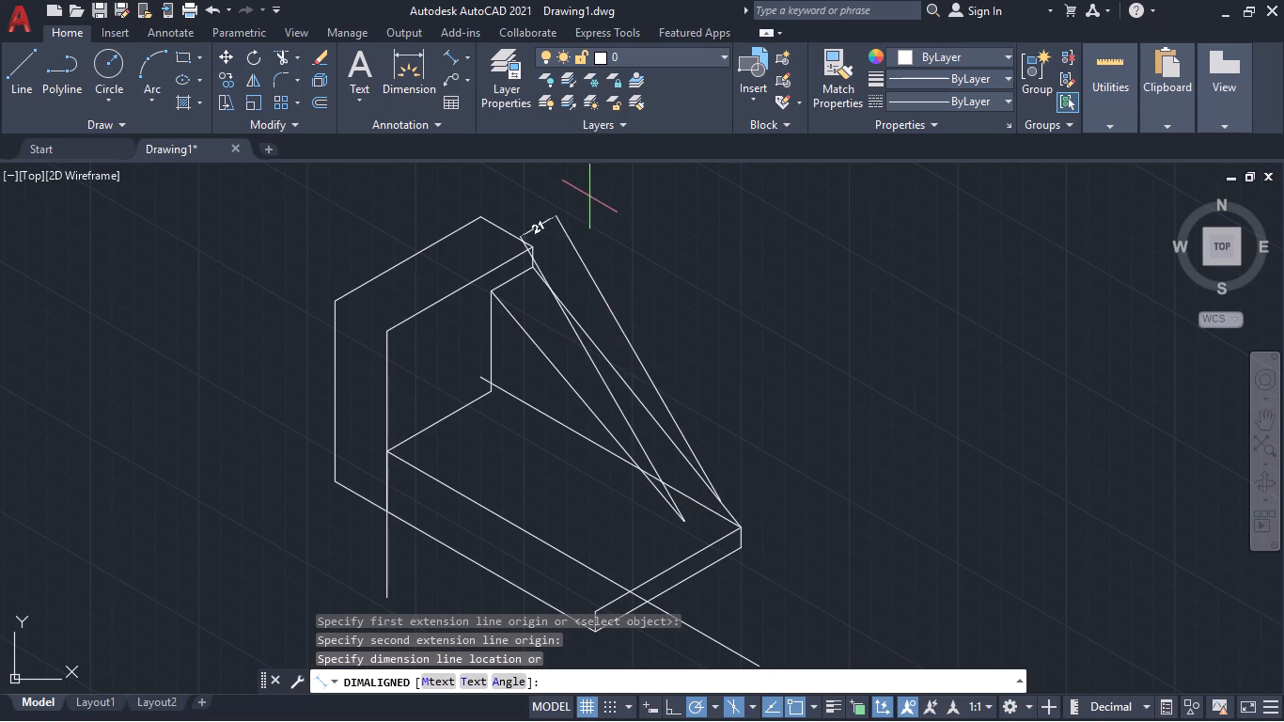
pyautogui.hotkey('ctrl', 'z')
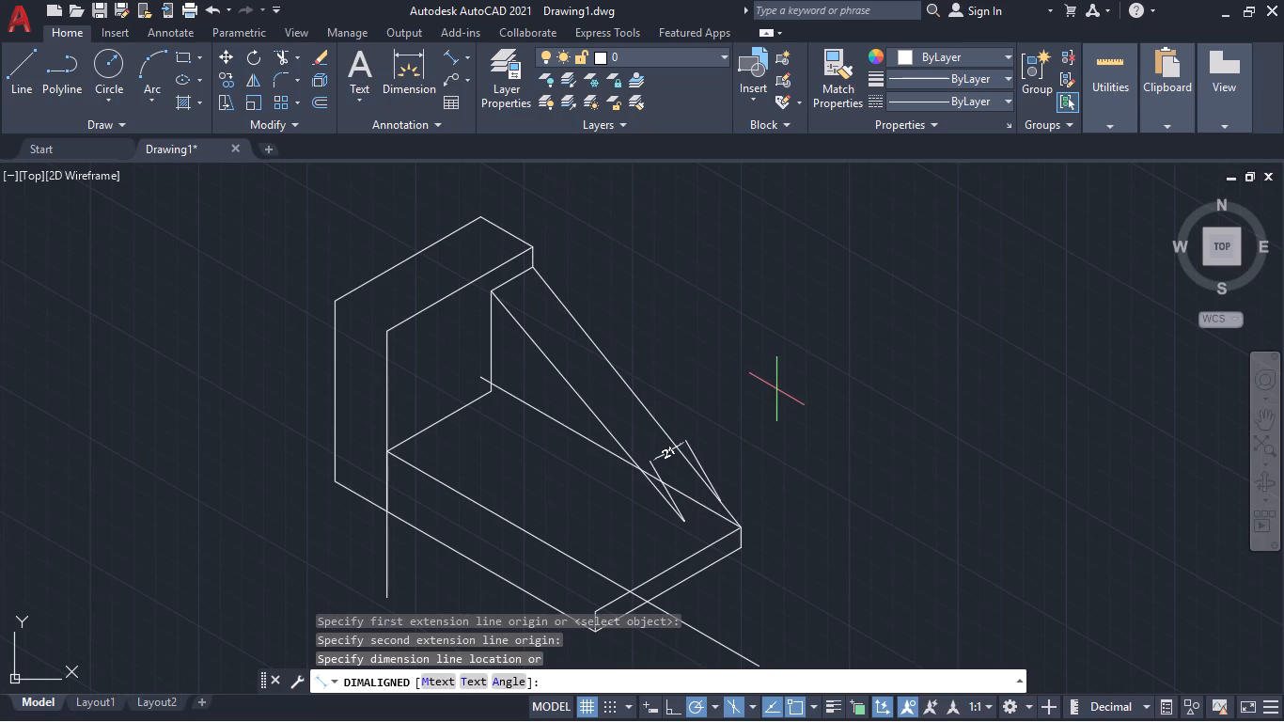
pyautogui.press('Escape')
pyautogui.write('`')
pyautogui.press('space')
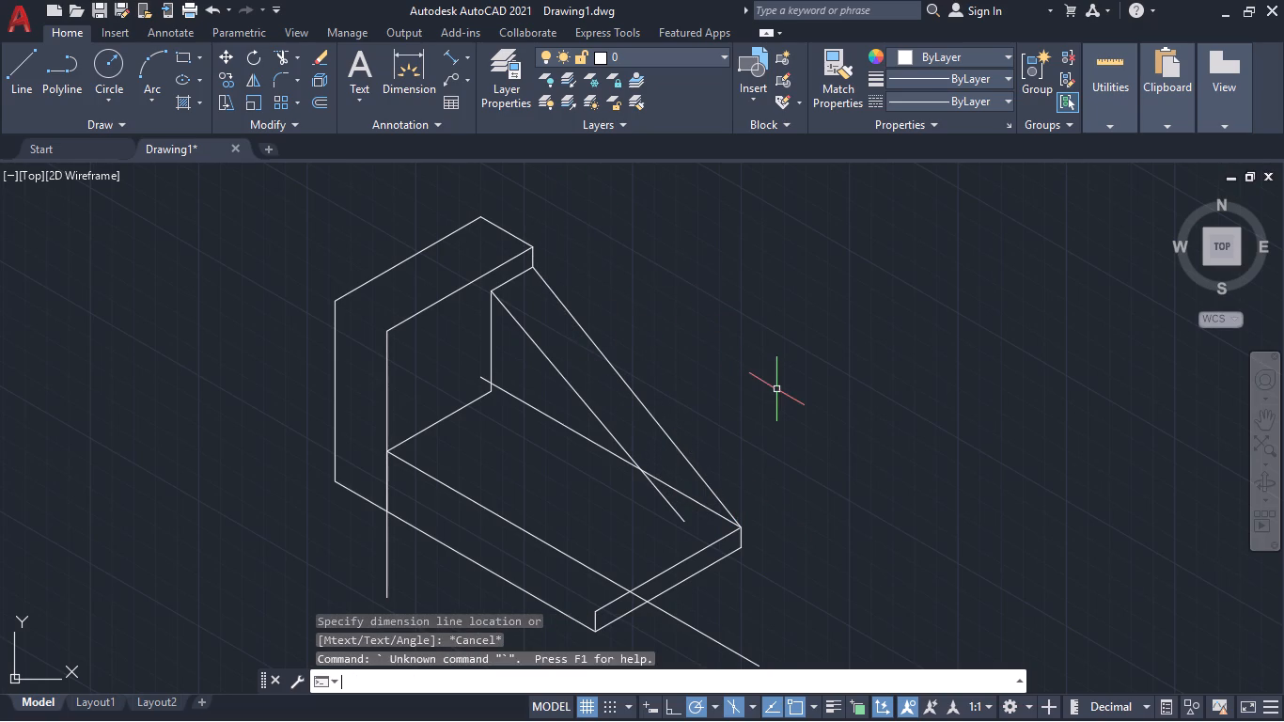
# Check the short edge joining the tops of the inner vertical edge and outer sloping line with an aligned dimension, without placing it.
pyautogui.press('space')
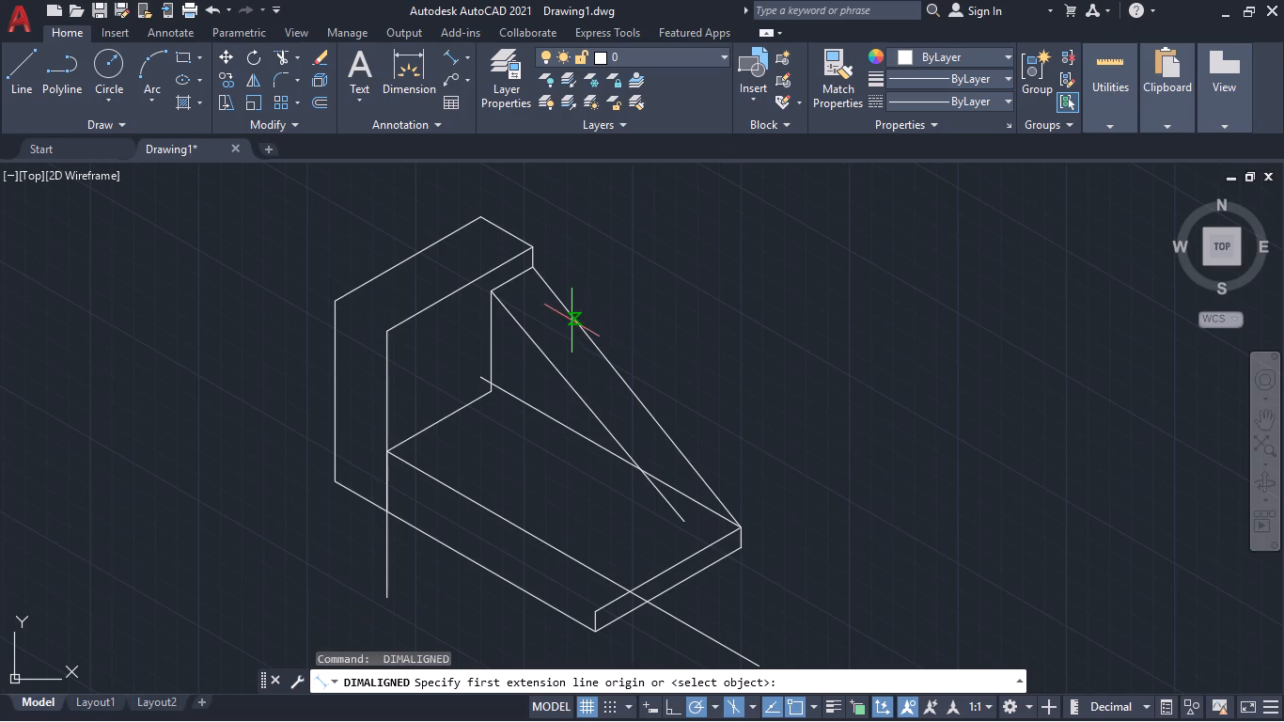
pyautogui.click(496, 293)
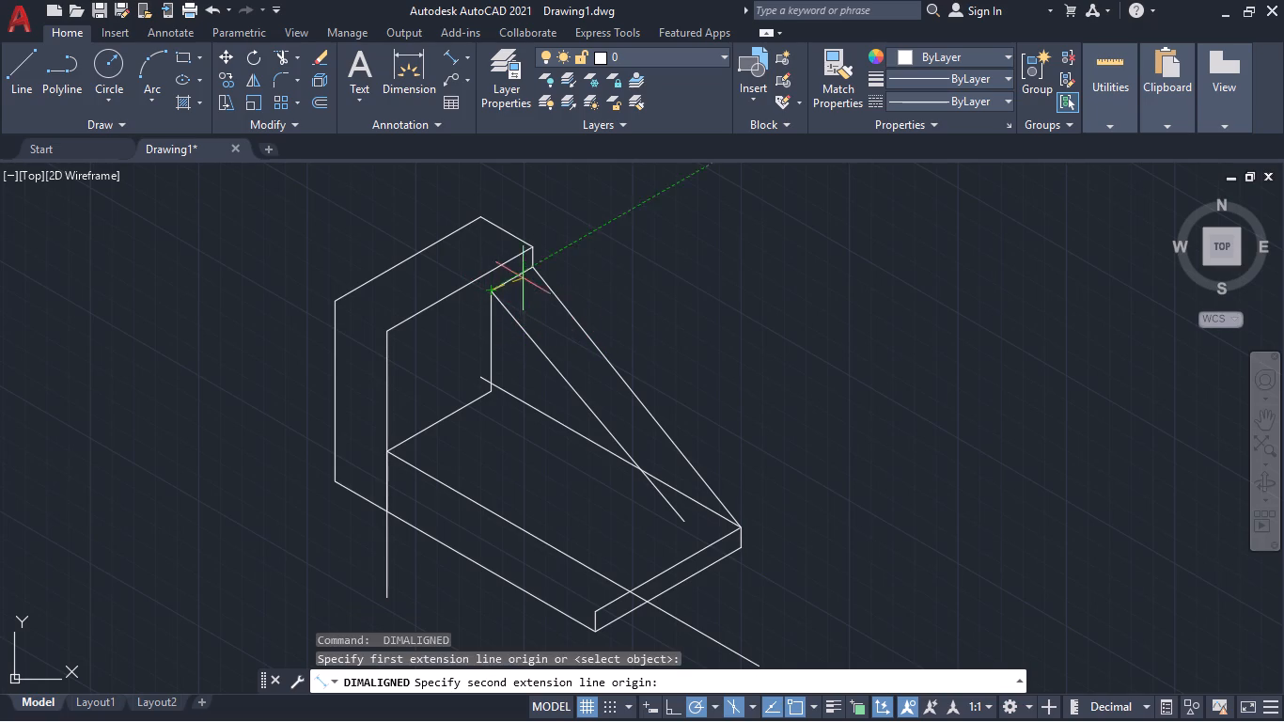
pyautogui.click(531, 271)
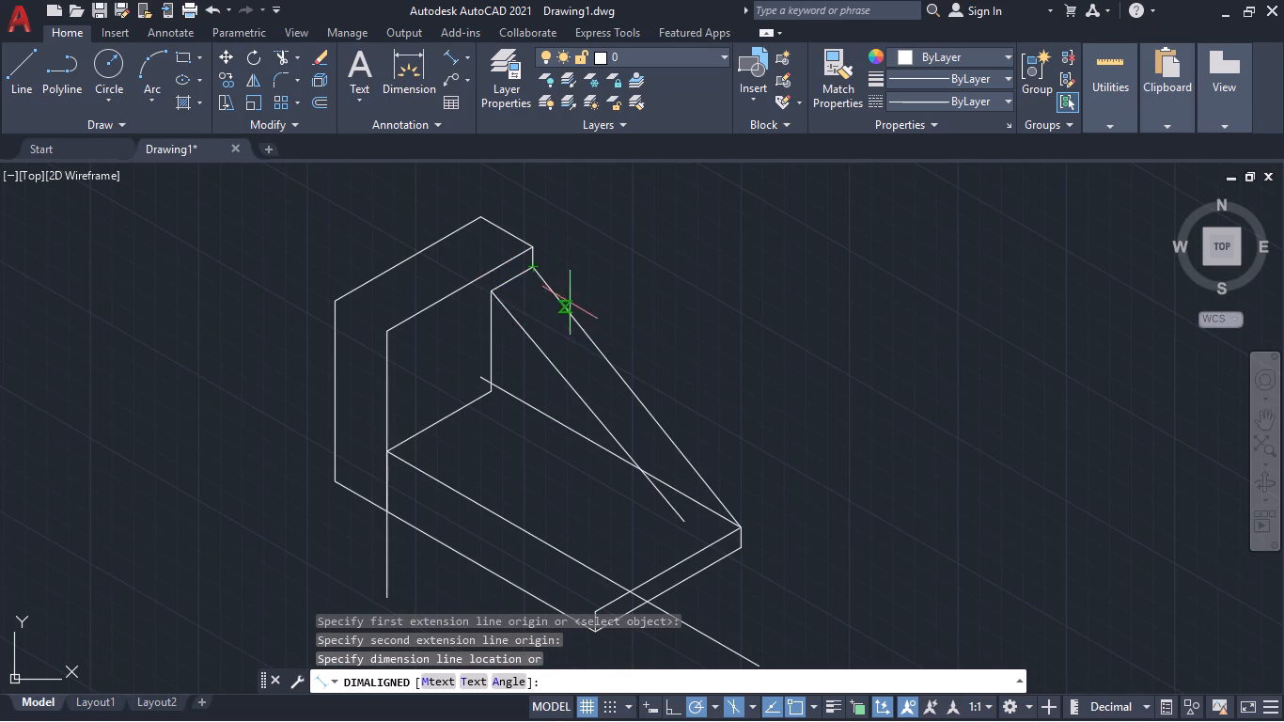
pyautogui.press('Escape')
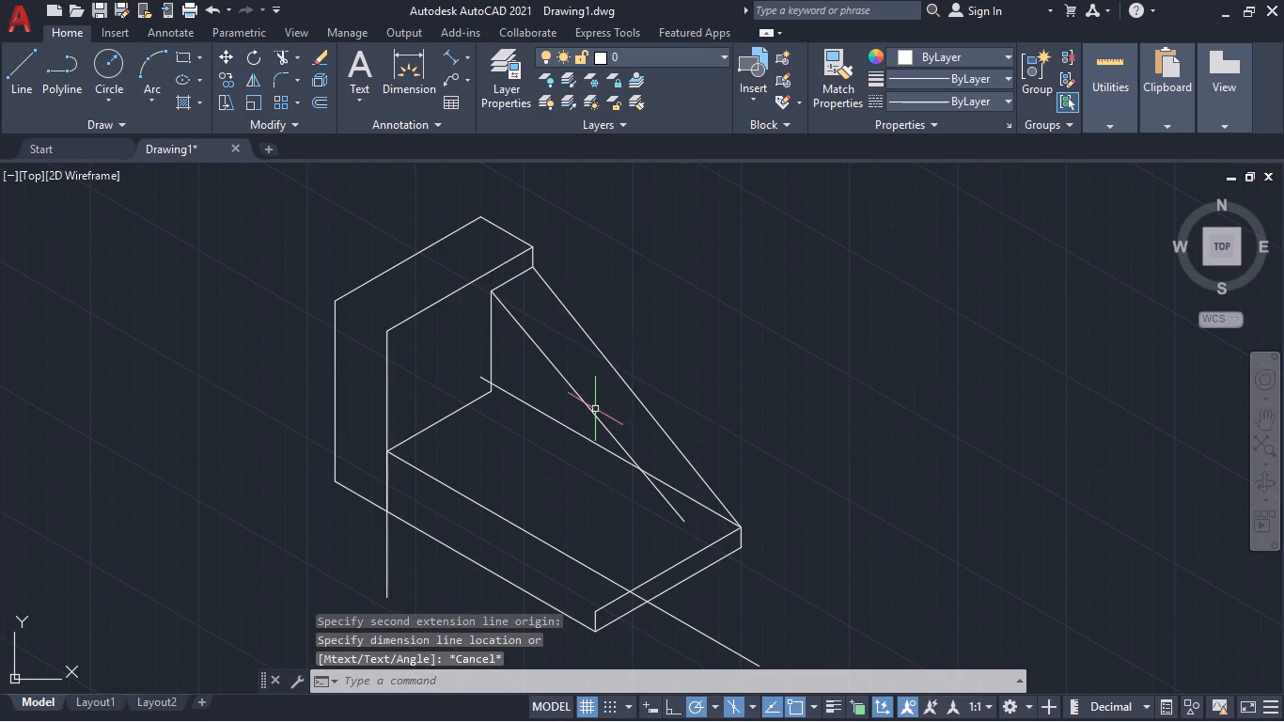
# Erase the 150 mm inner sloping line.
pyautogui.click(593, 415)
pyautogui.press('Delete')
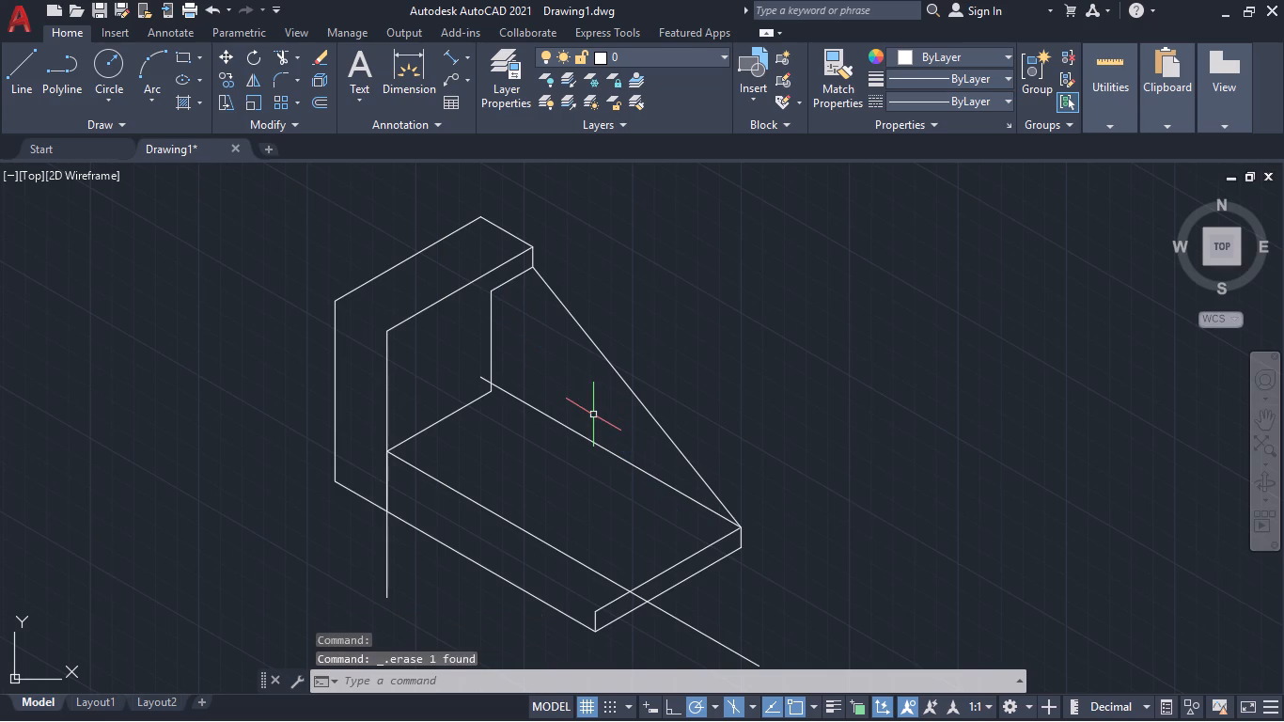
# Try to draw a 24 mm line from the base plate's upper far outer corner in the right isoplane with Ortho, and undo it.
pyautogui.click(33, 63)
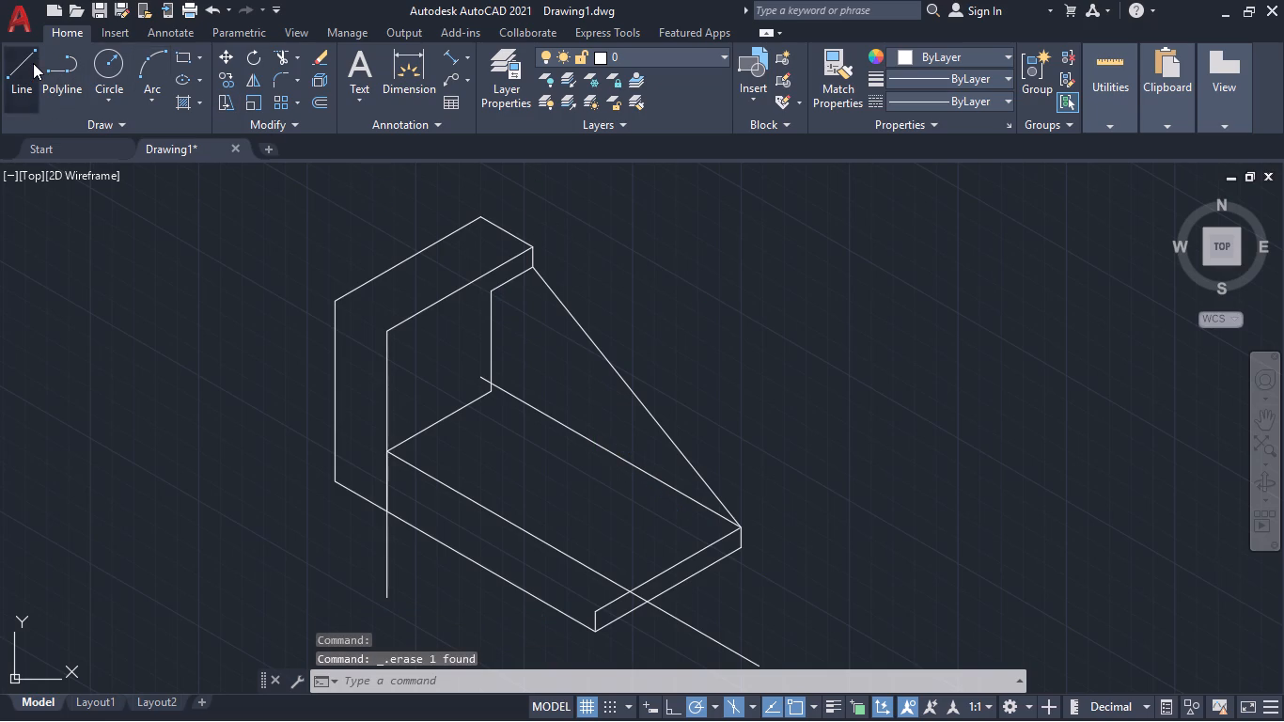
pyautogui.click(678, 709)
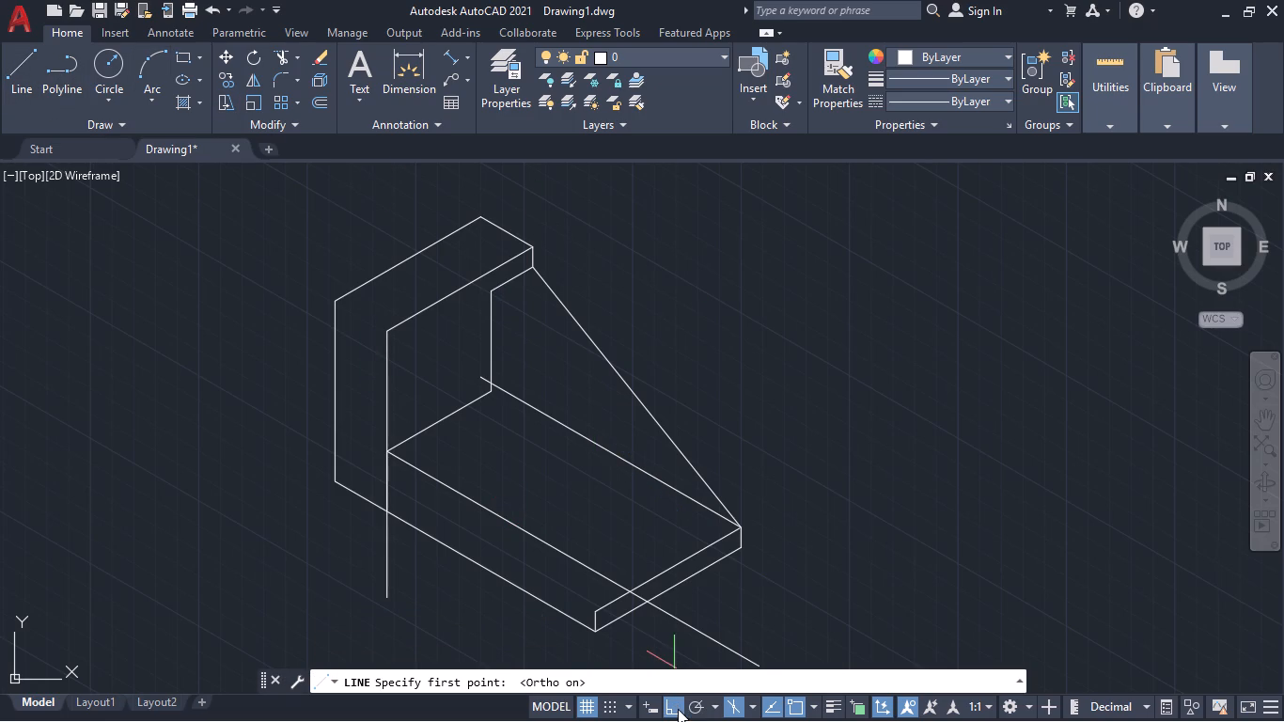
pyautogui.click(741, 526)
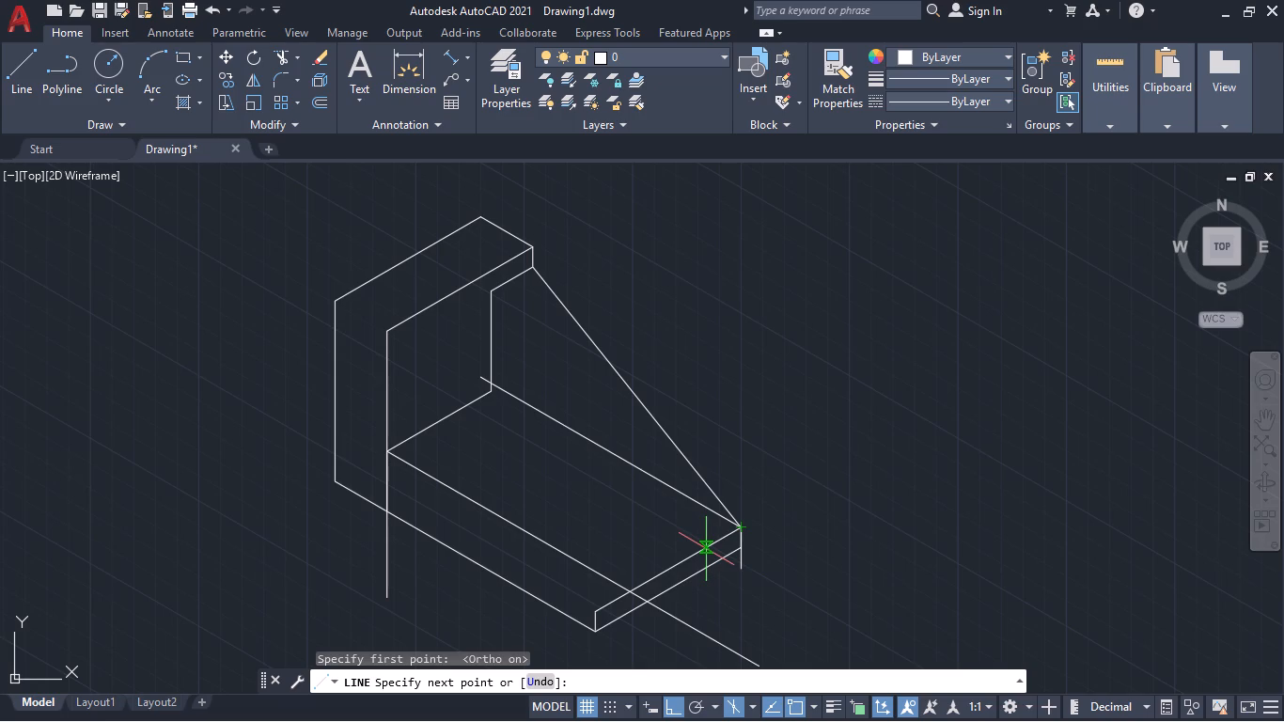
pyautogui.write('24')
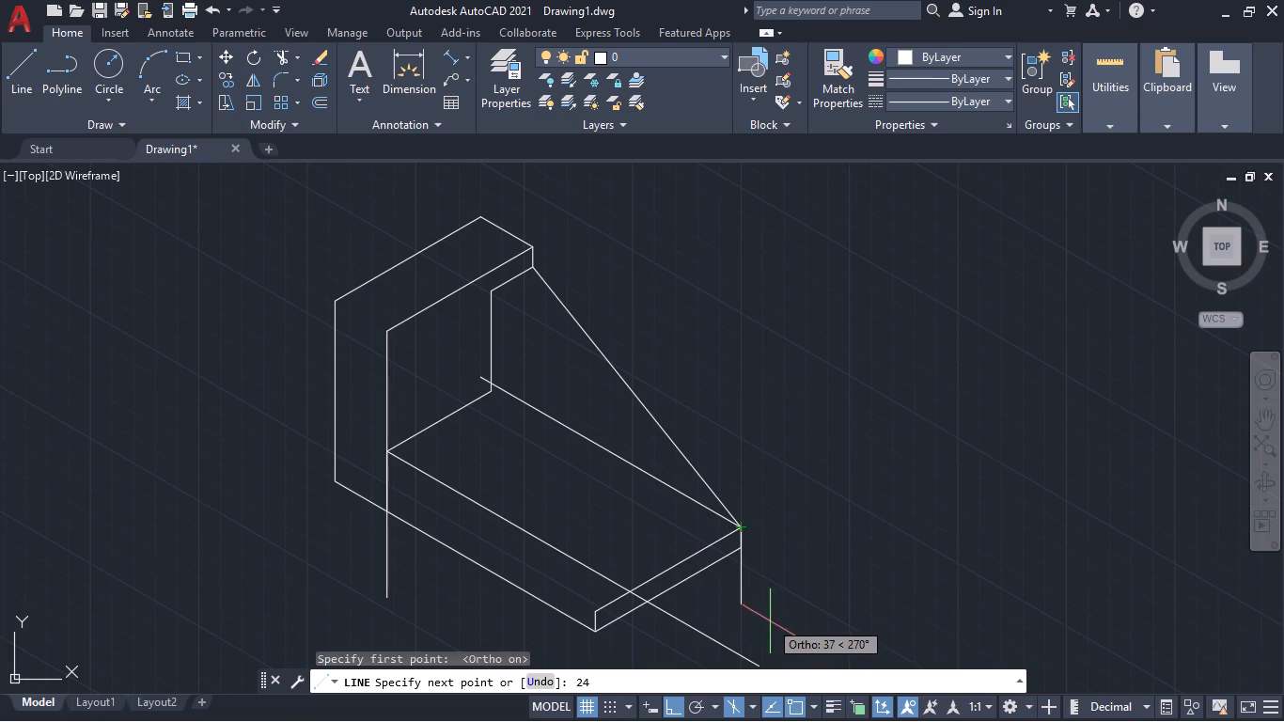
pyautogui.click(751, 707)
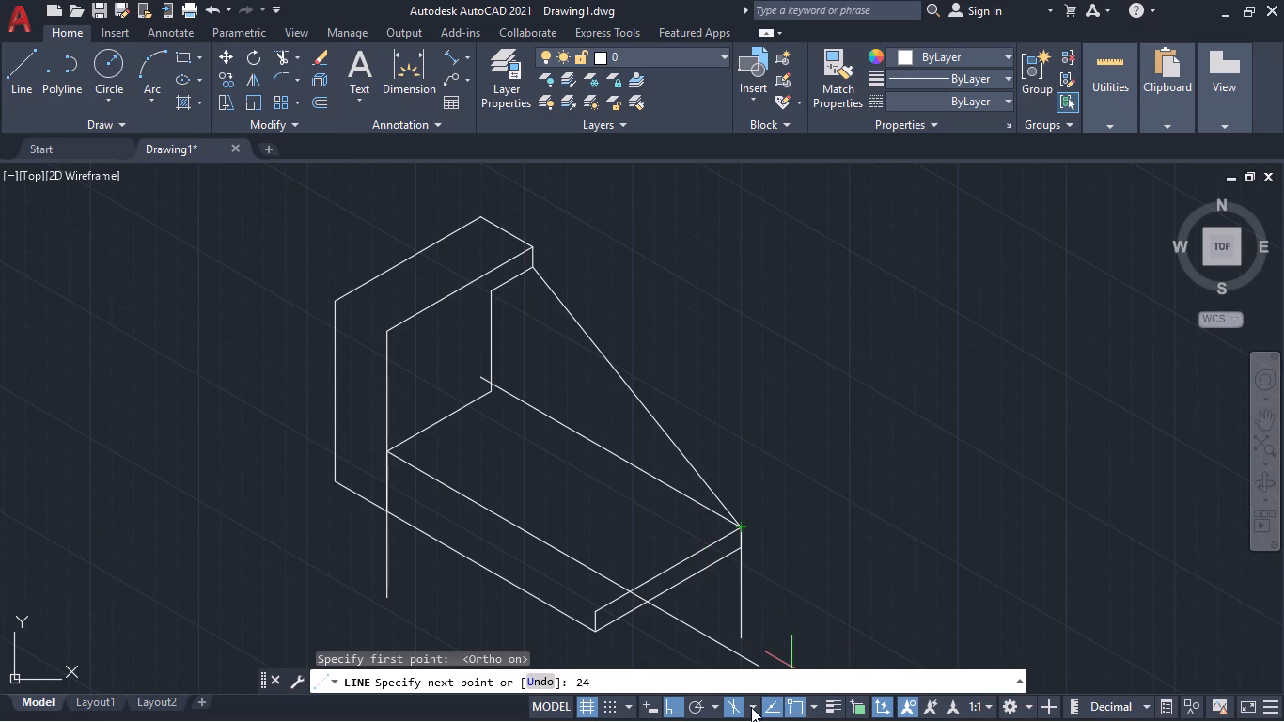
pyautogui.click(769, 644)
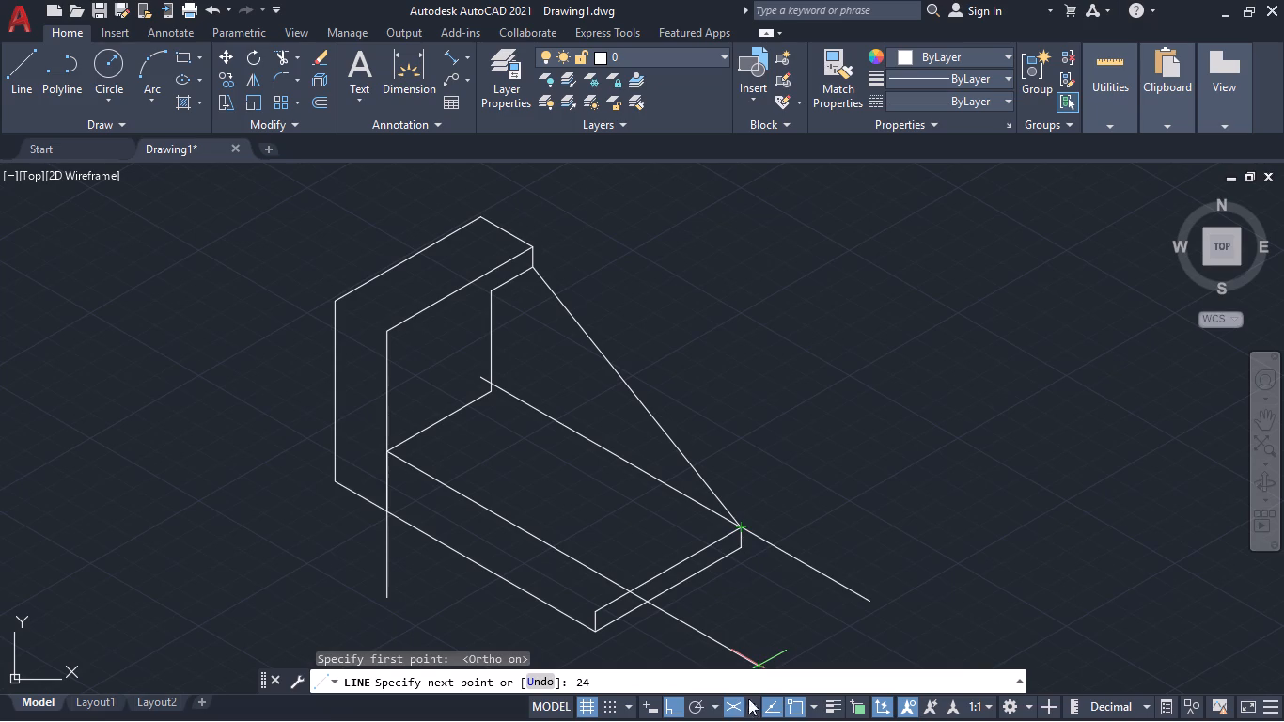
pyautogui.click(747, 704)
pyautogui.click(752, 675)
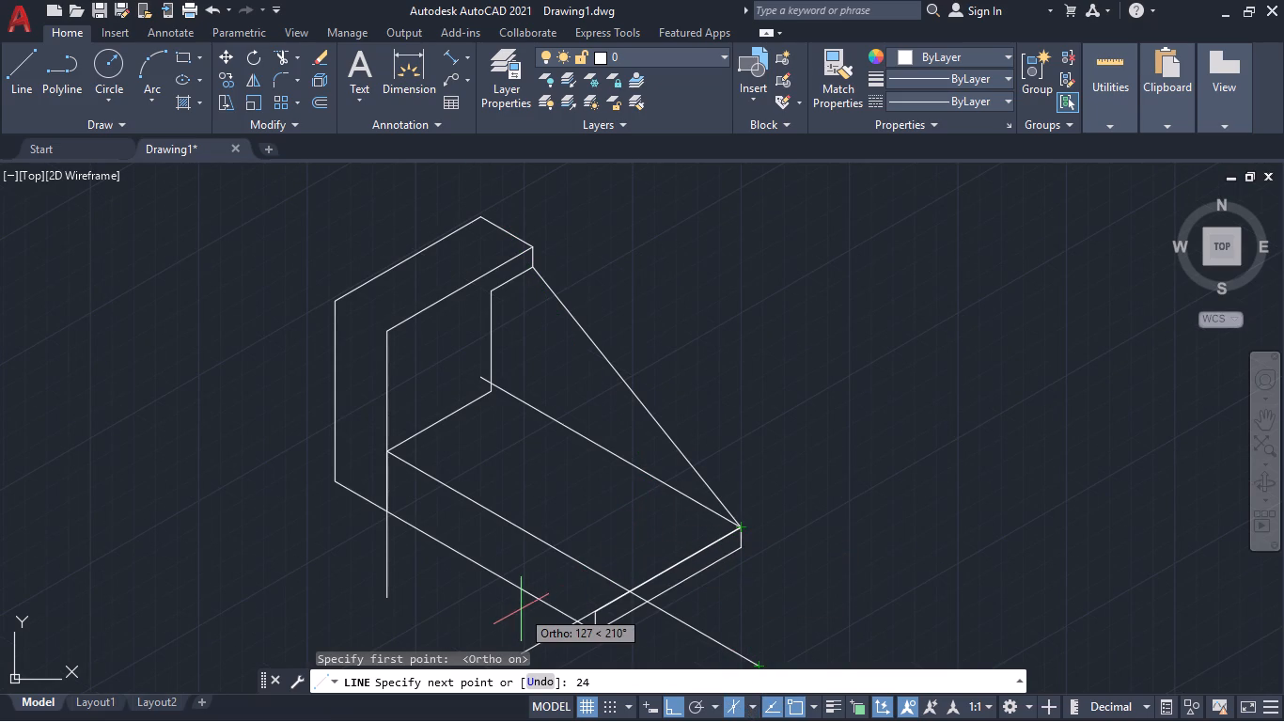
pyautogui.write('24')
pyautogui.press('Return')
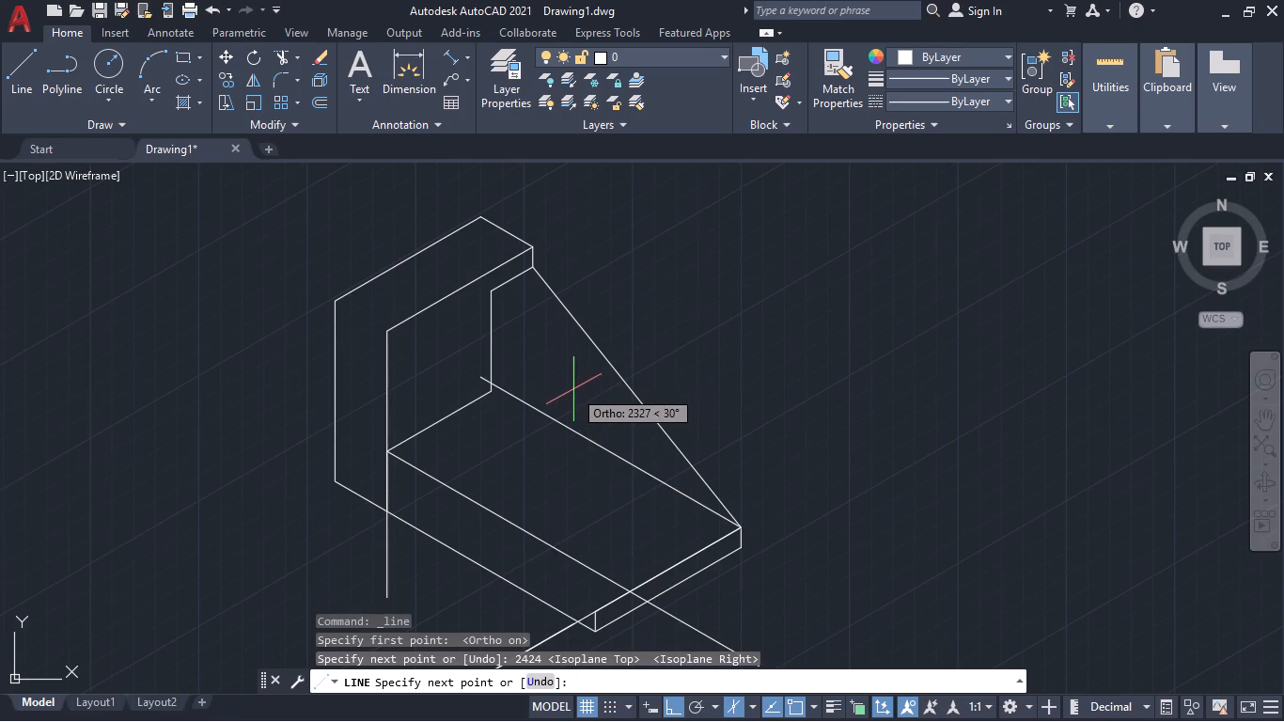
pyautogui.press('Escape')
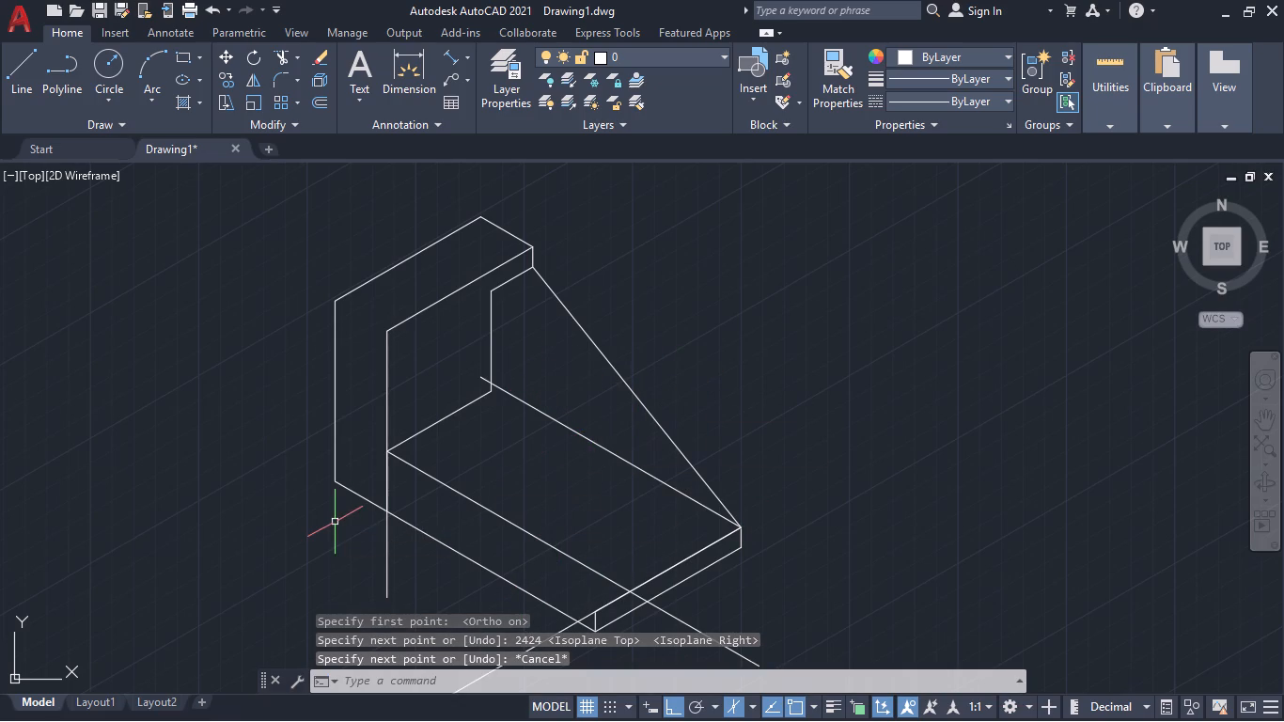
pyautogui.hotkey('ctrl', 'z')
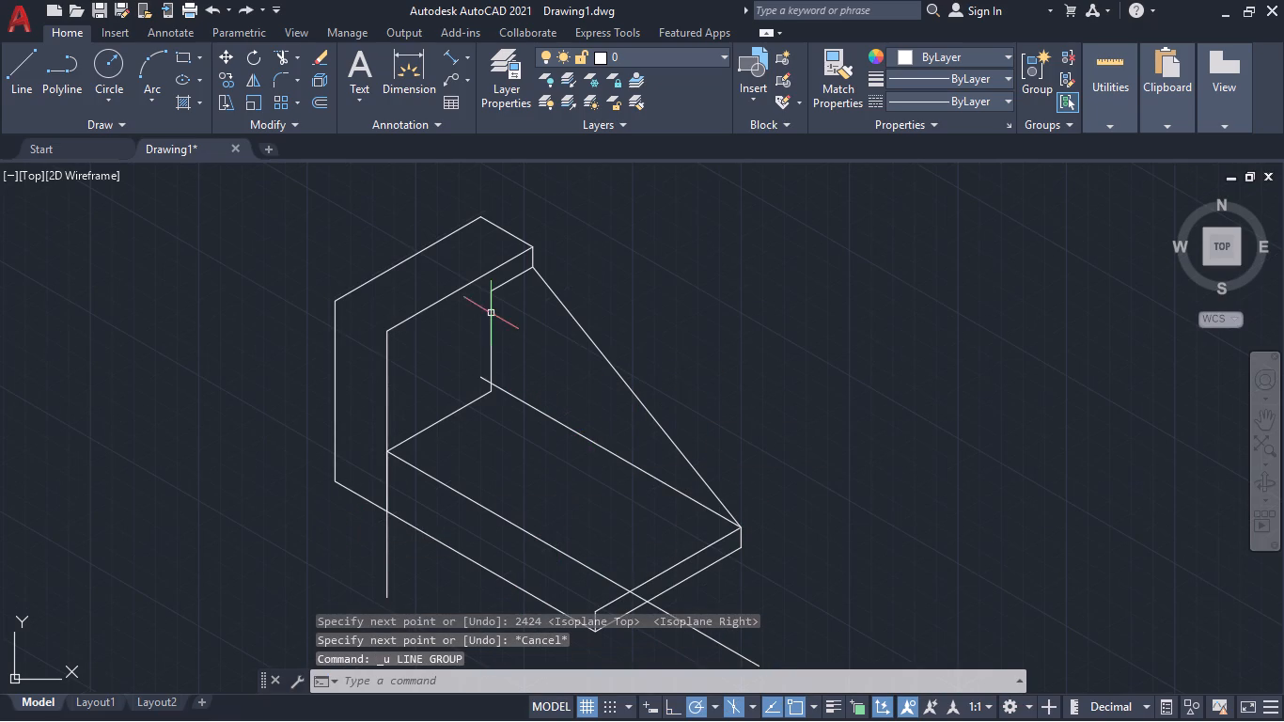
# Draw a 24 mm line from the base plate's upper far outer corner along its end edge, continuing to the inner vertical edge's upper end.
pyautogui.click(30, 60)
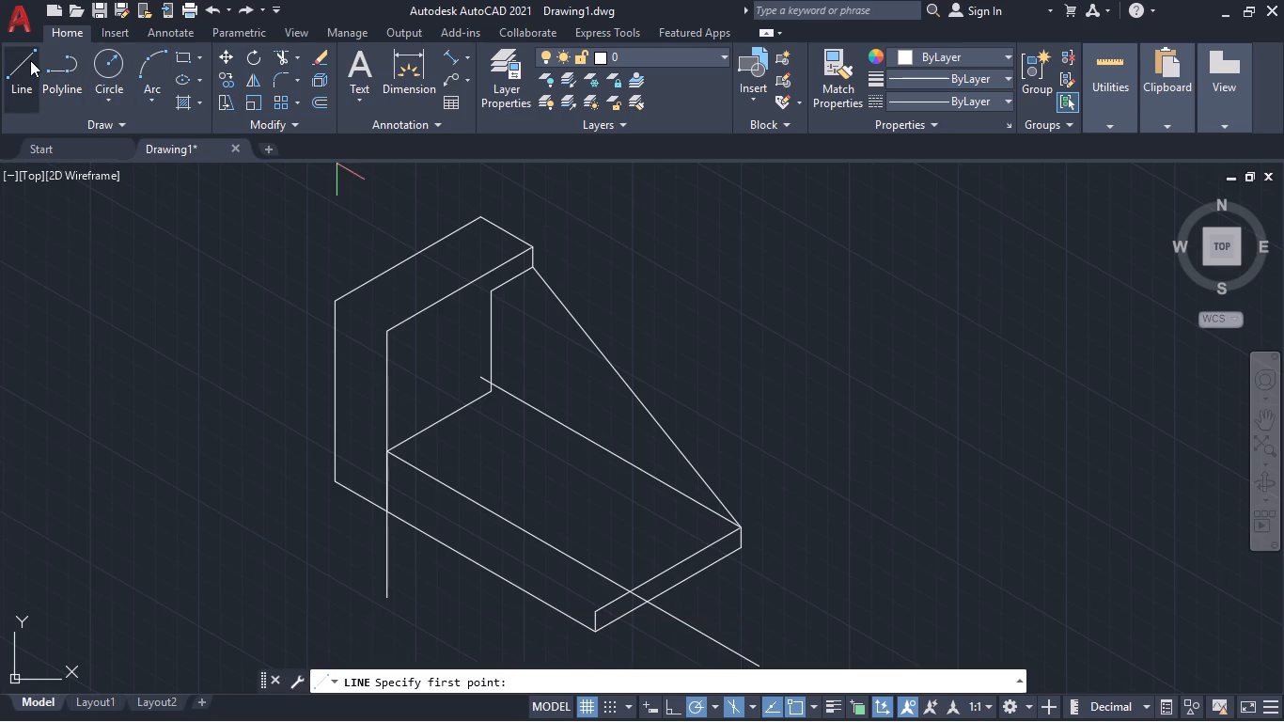
pyautogui.click(740, 524)
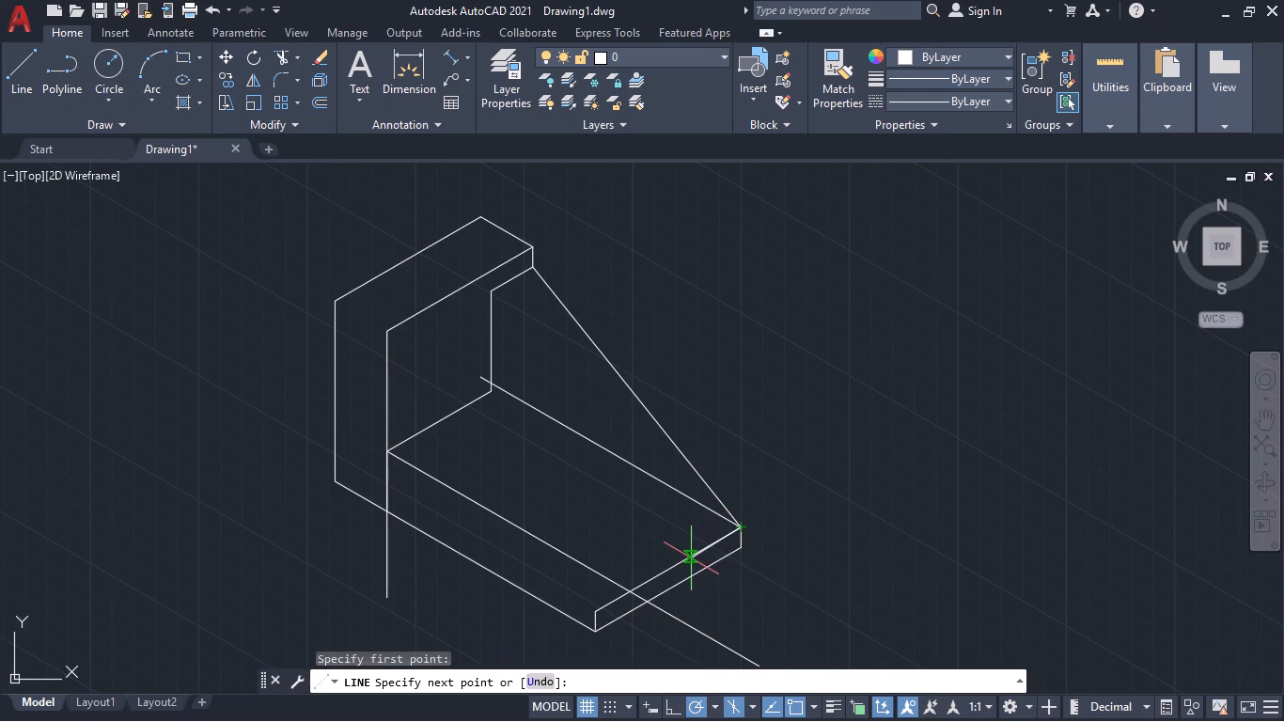
pyautogui.write('24')
pyautogui.press('Return')
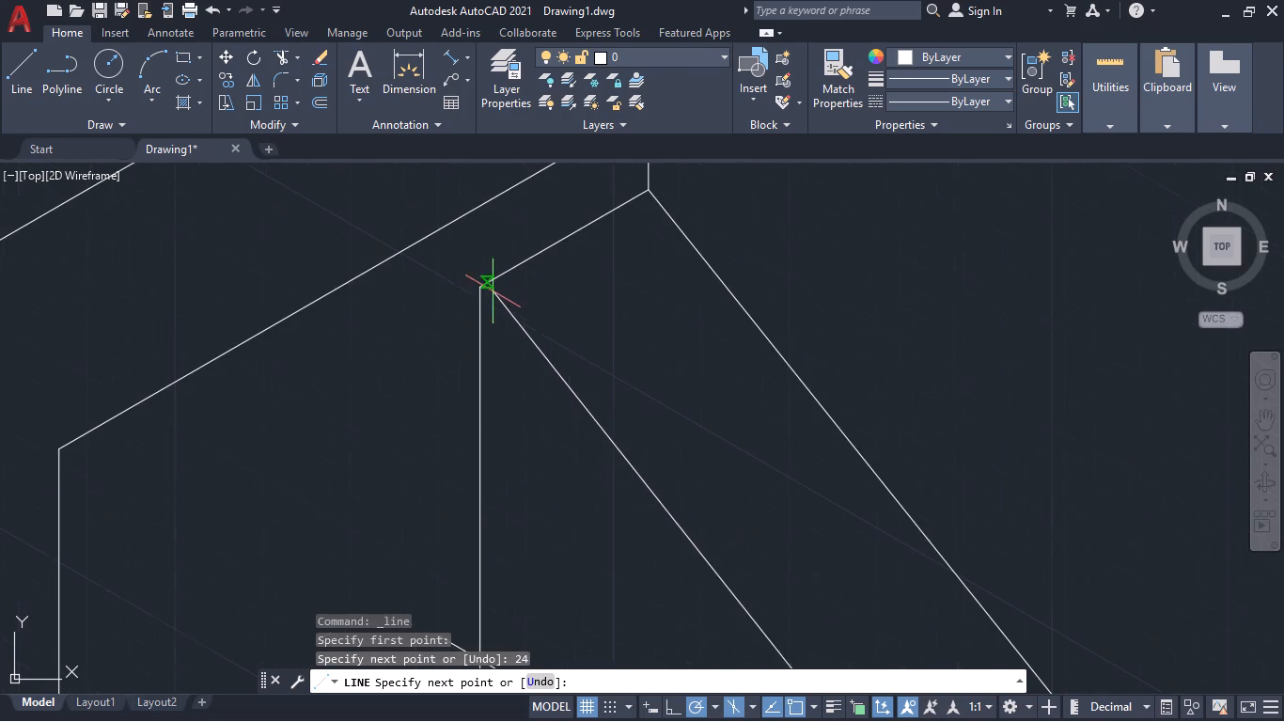
pyautogui.click(478, 288)
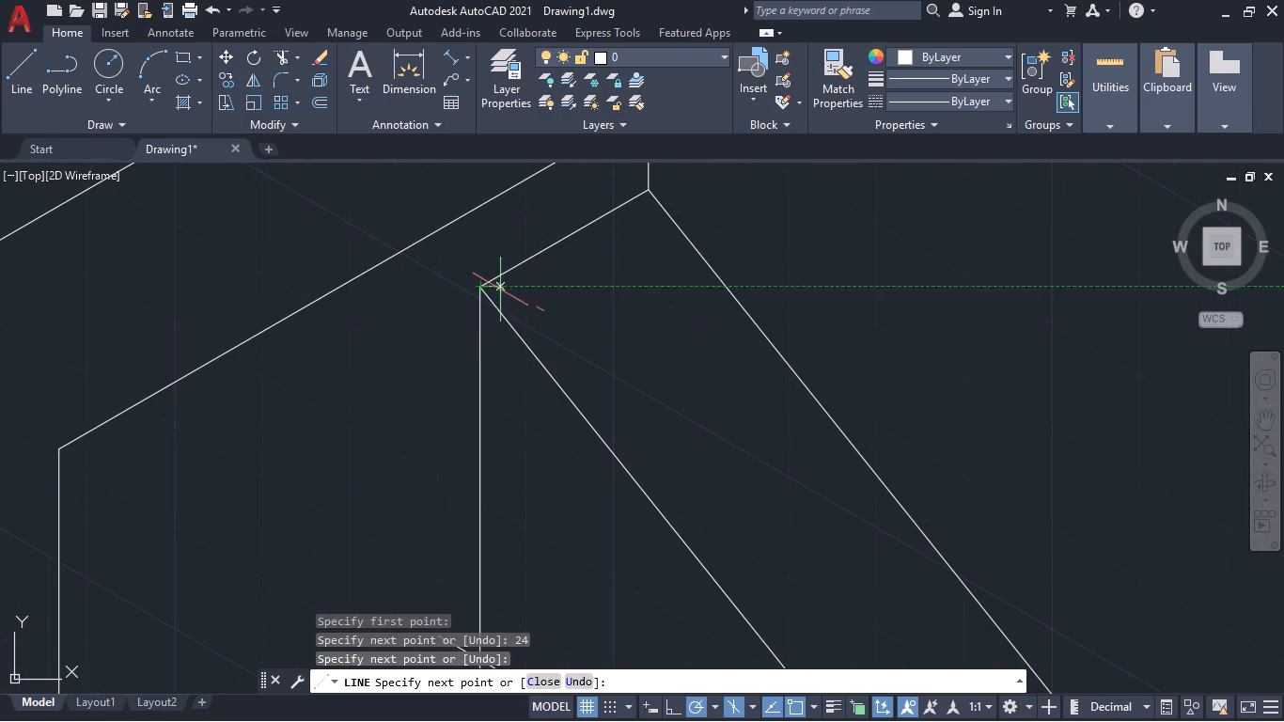
pyautogui.press('space')
# Draw a line about 131 mm long with Ortho on from the inner vertical edge's lower end, parallel to the base plate's long edges.
pyautogui.keyDown('ctrl'); pyautogui.scroll(-4, 587, 317); pyautogui.keyUp('ctrl')
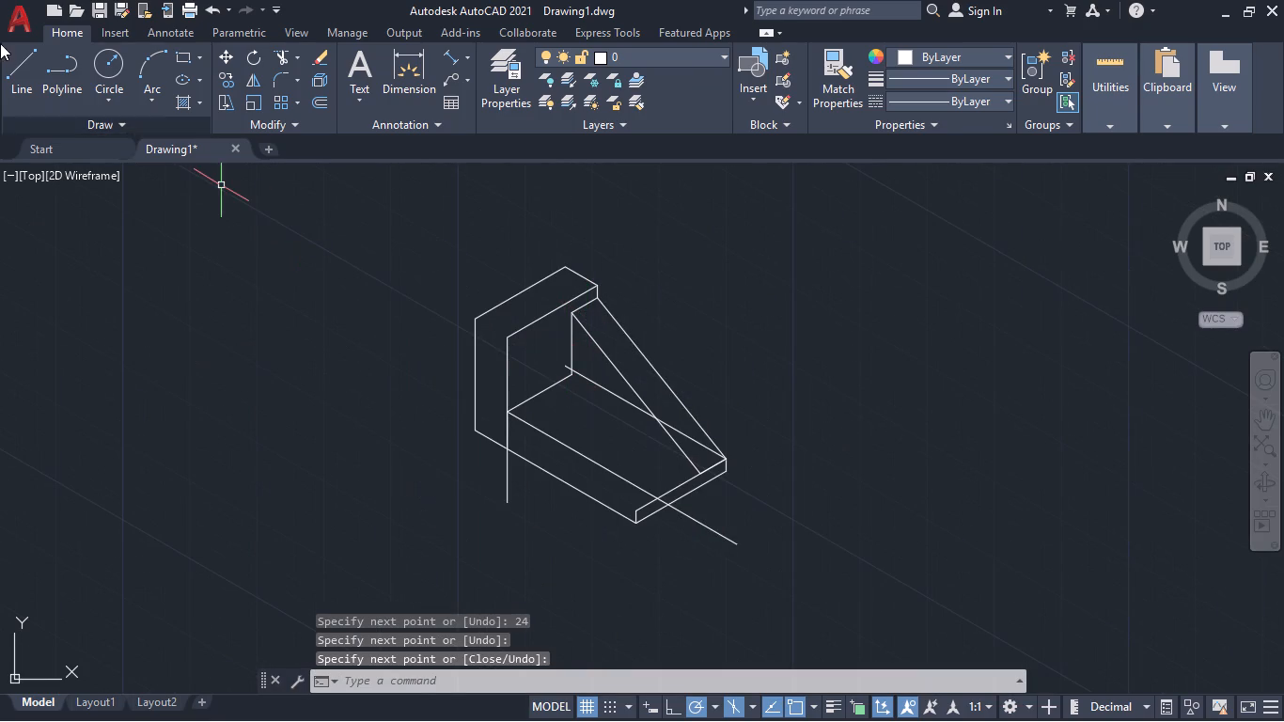
pyautogui.click(20, 63)
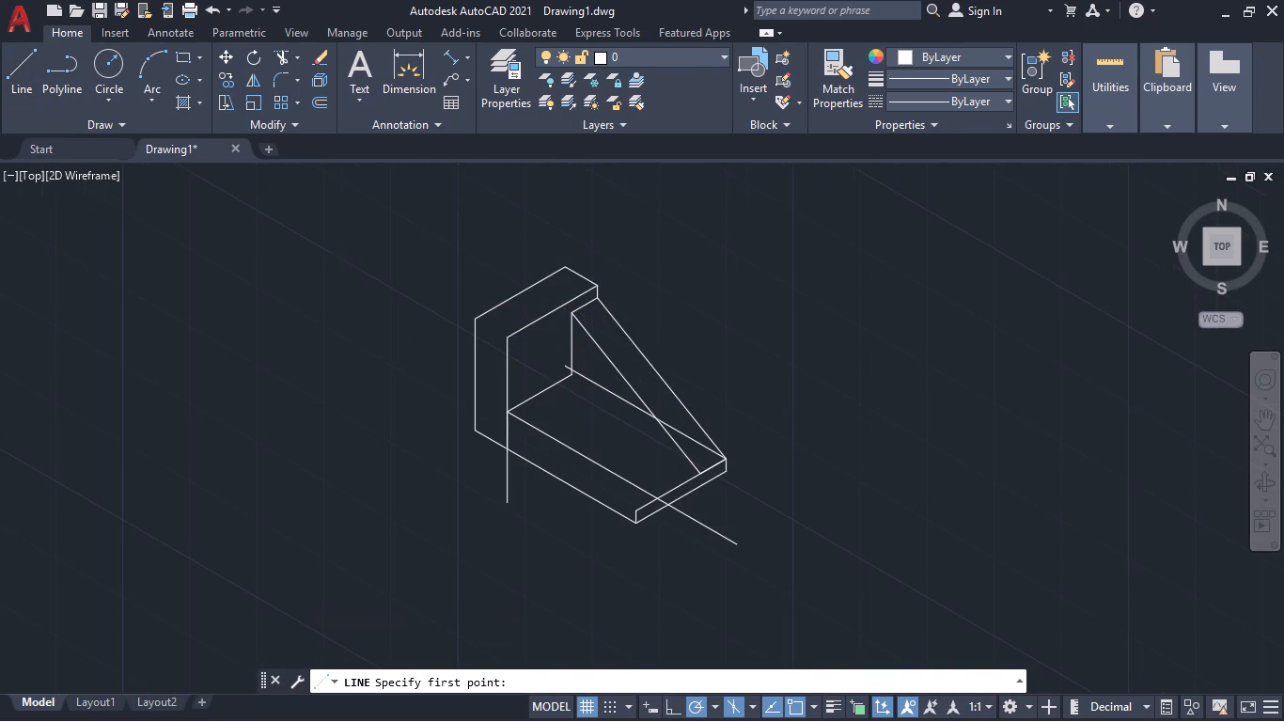
pyautogui.click(500, 359)
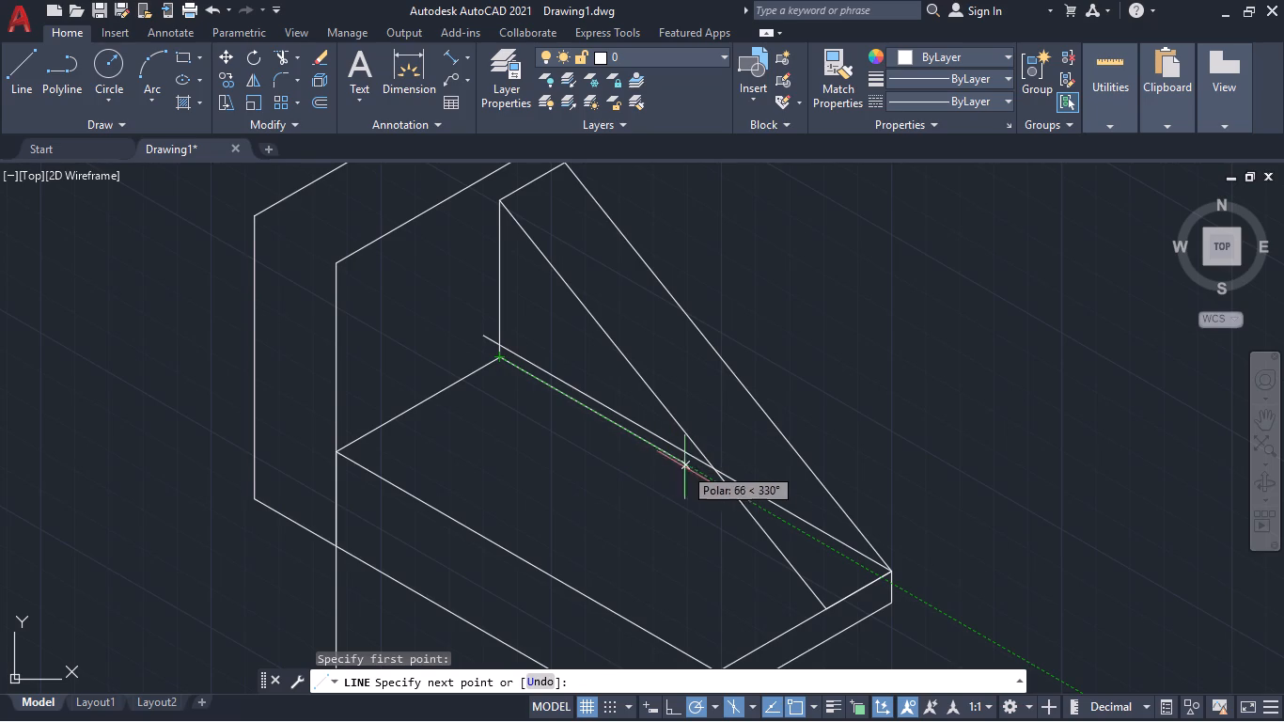
pyautogui.click(673, 703)
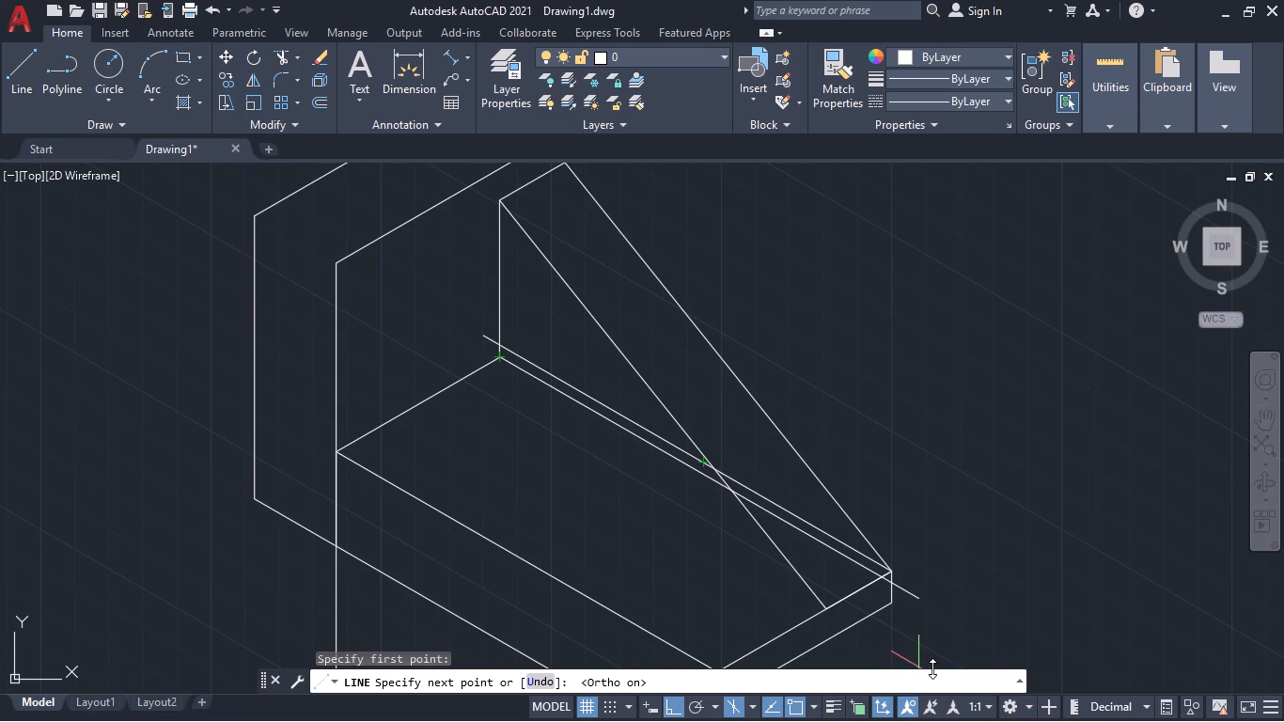
pyautogui.click(855, 568)
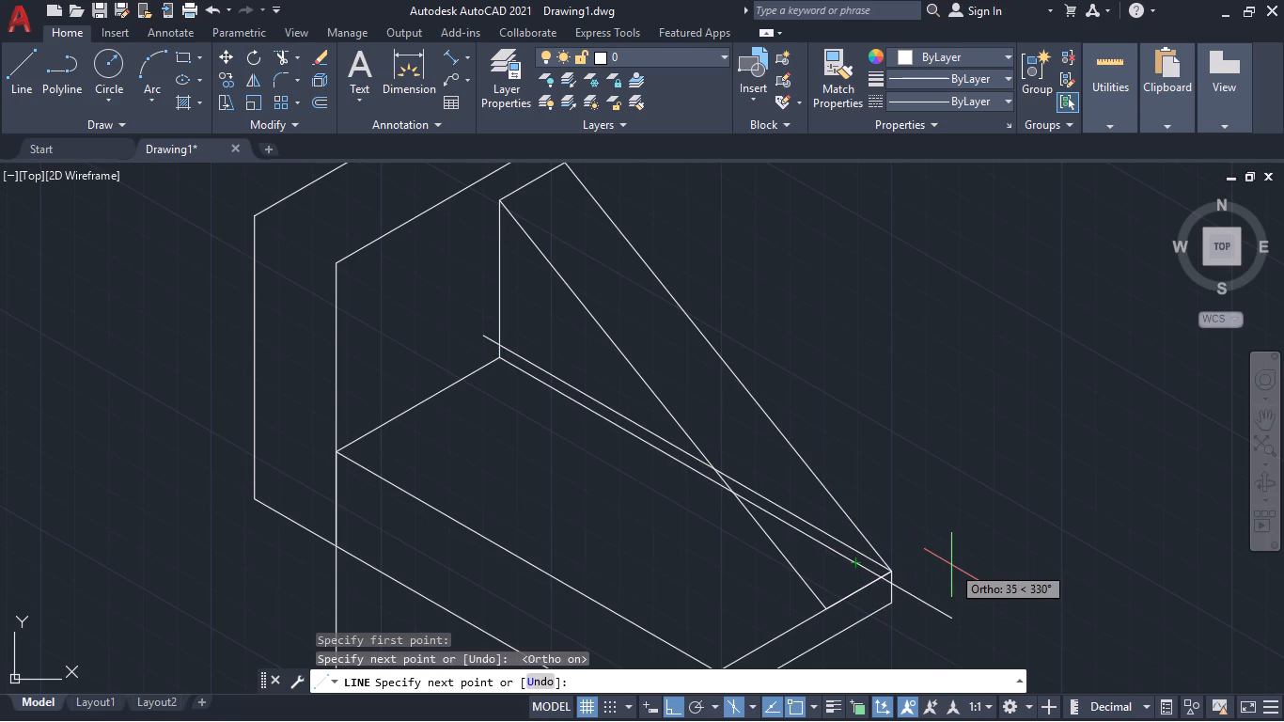
pyautogui.press('Escape')
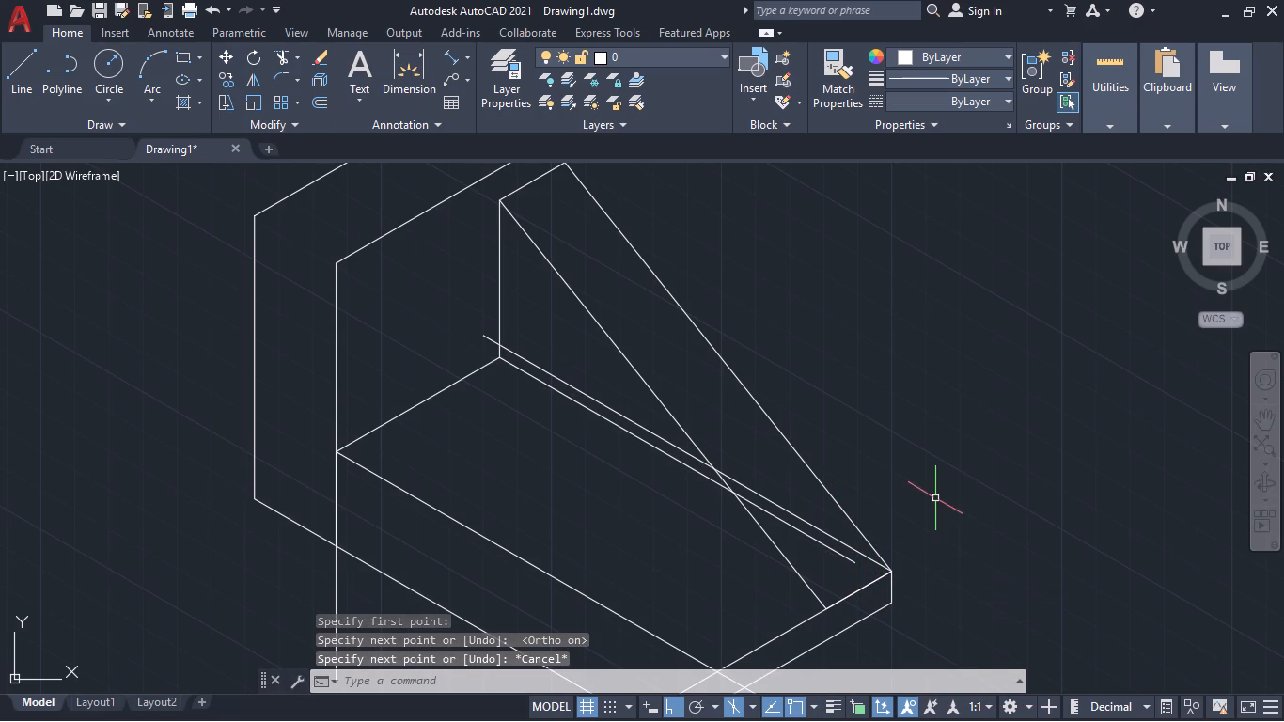
# Measure the gap between the two closely spaced parallel lines with aligned dimensions, without placing them.
pyautogui.click(446, 53)
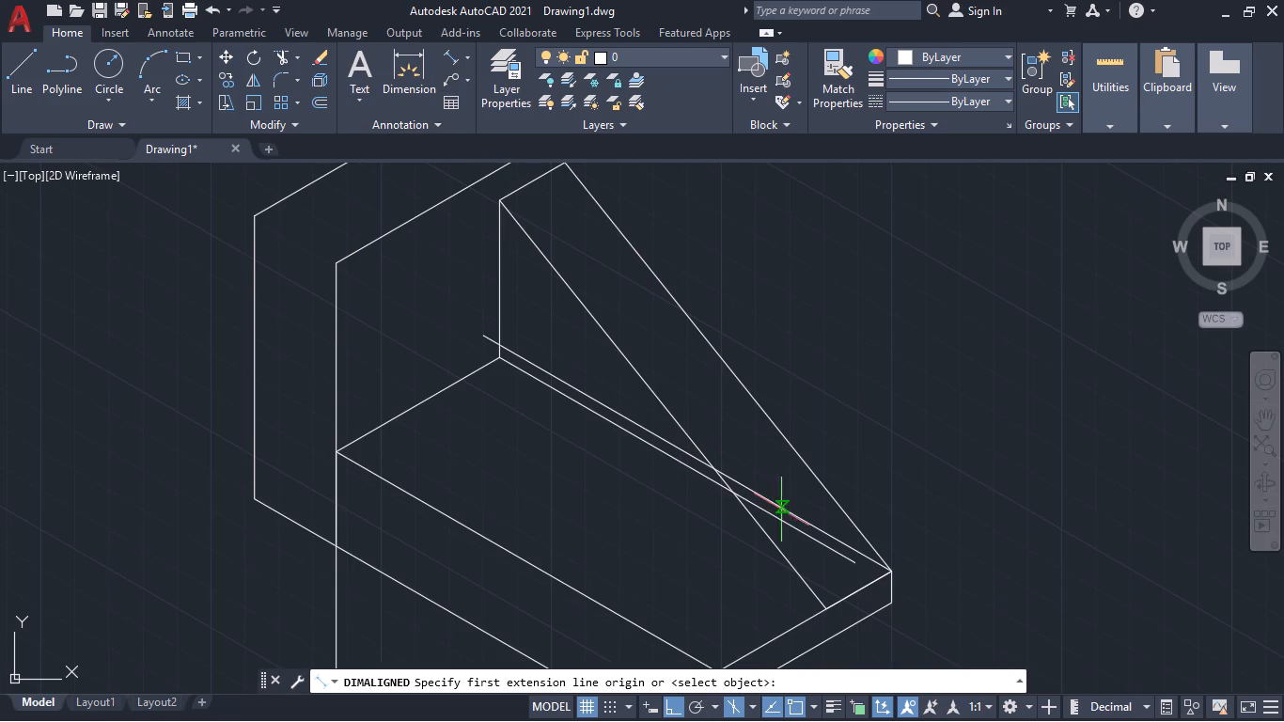
pyautogui.click(867, 552)
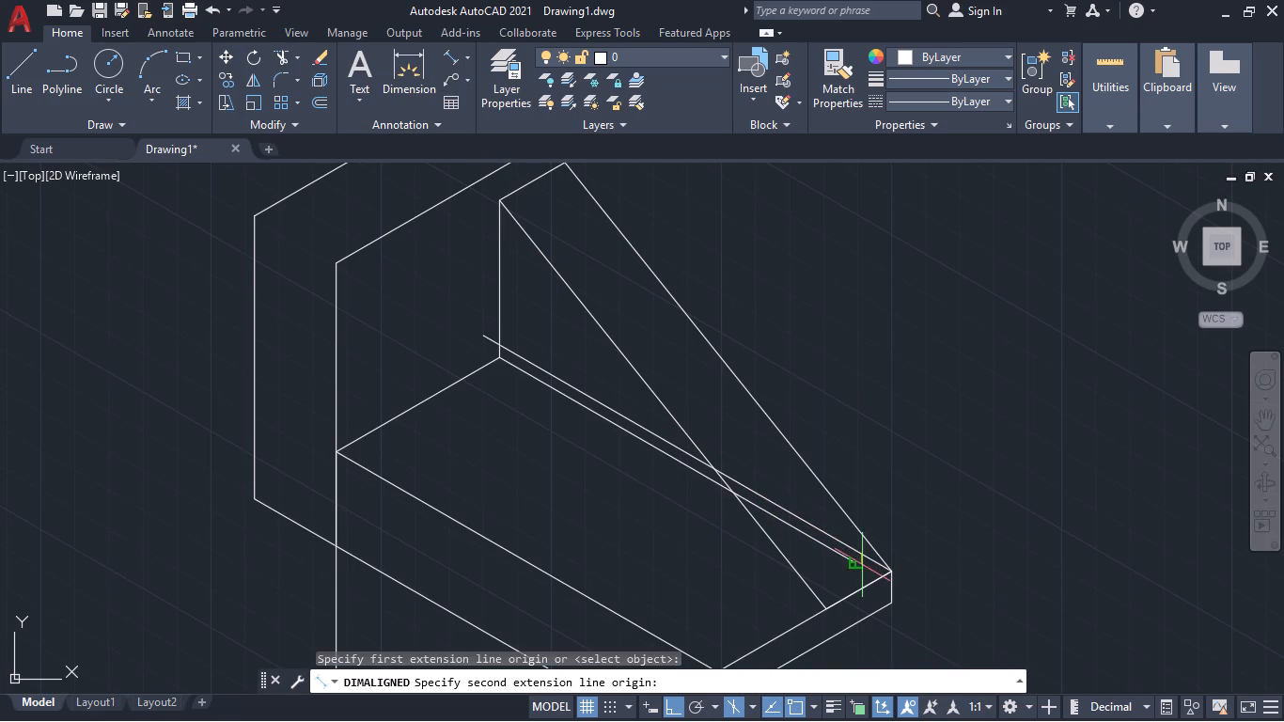
pyautogui.click(857, 565)
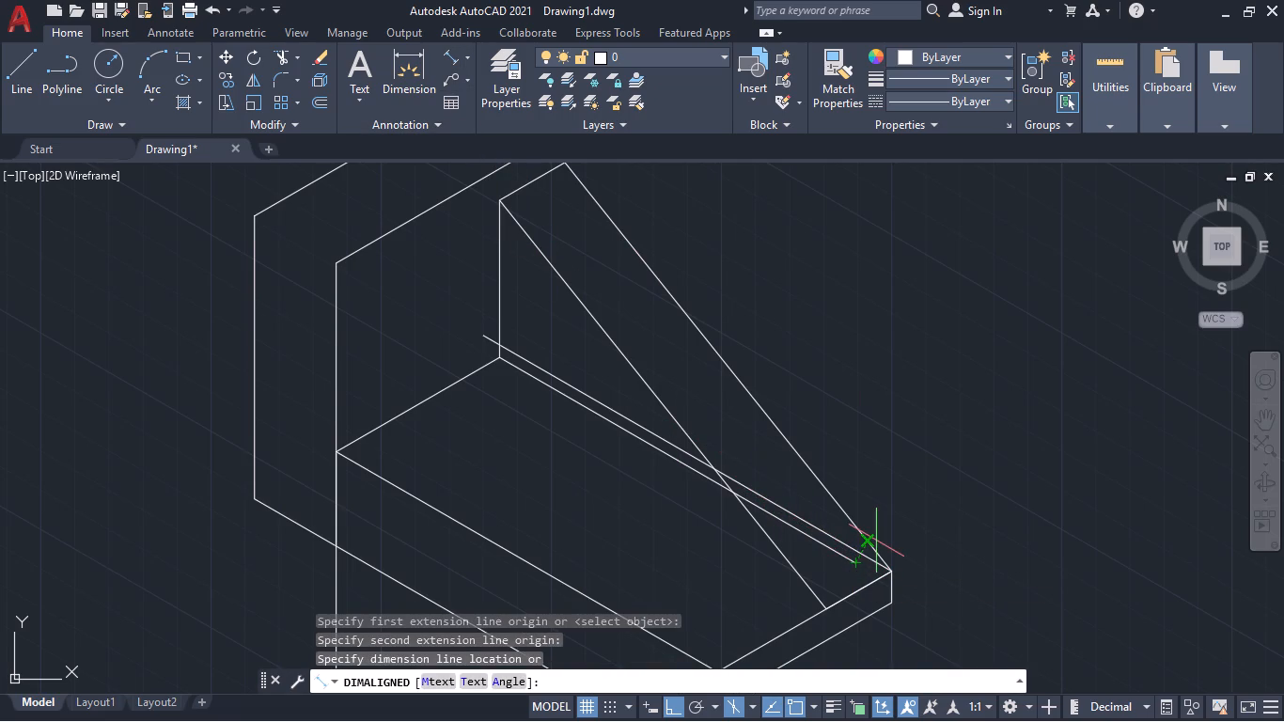
pyautogui.press('Escape')
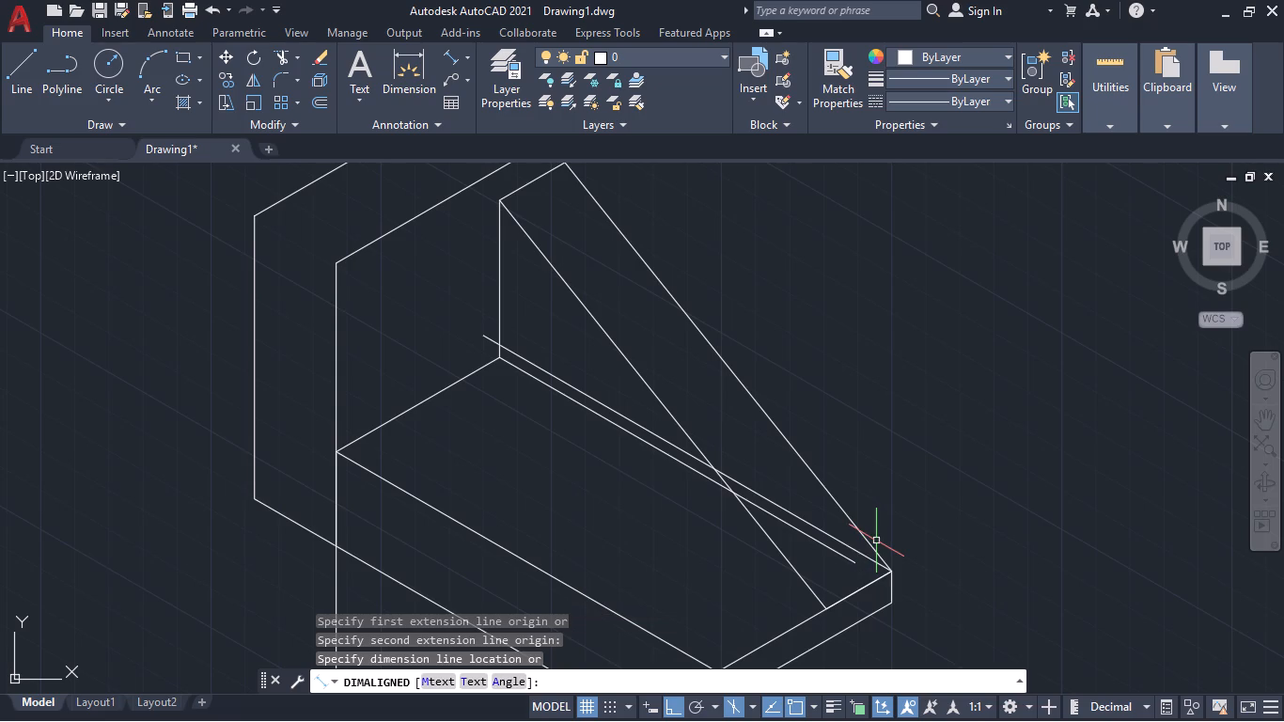
pyautogui.click(451, 51)
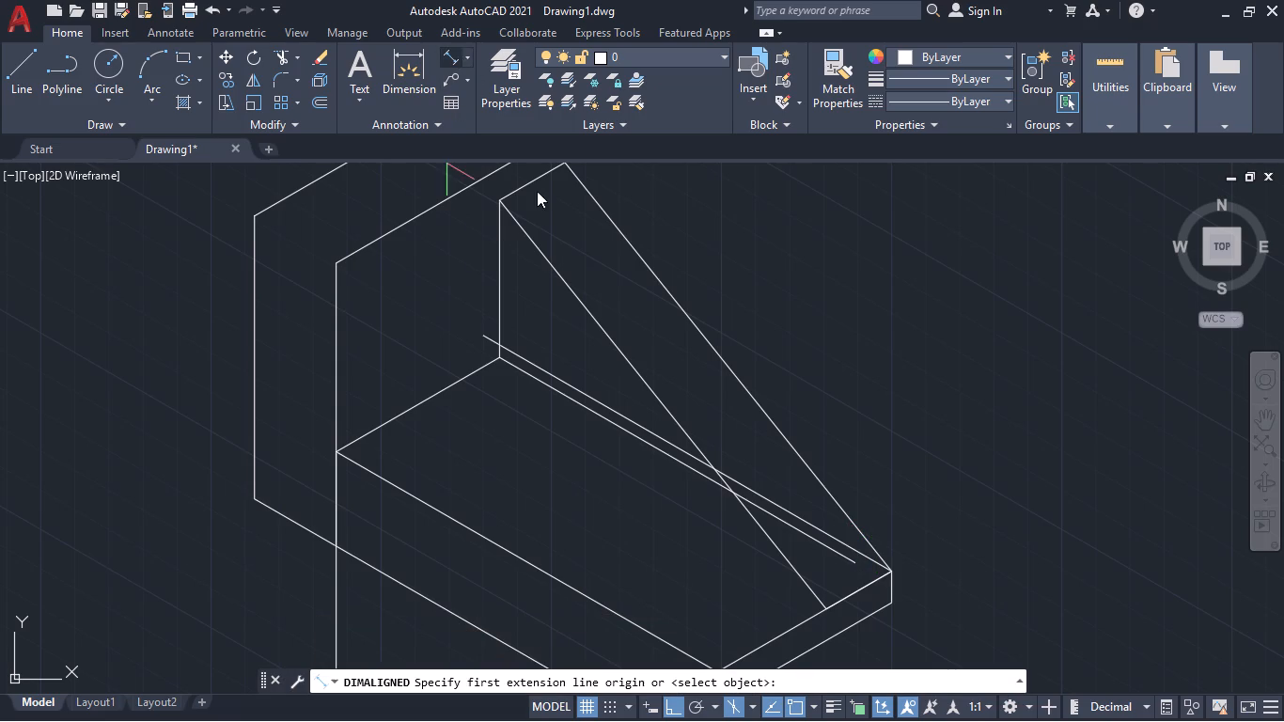
pyautogui.click(616, 412)
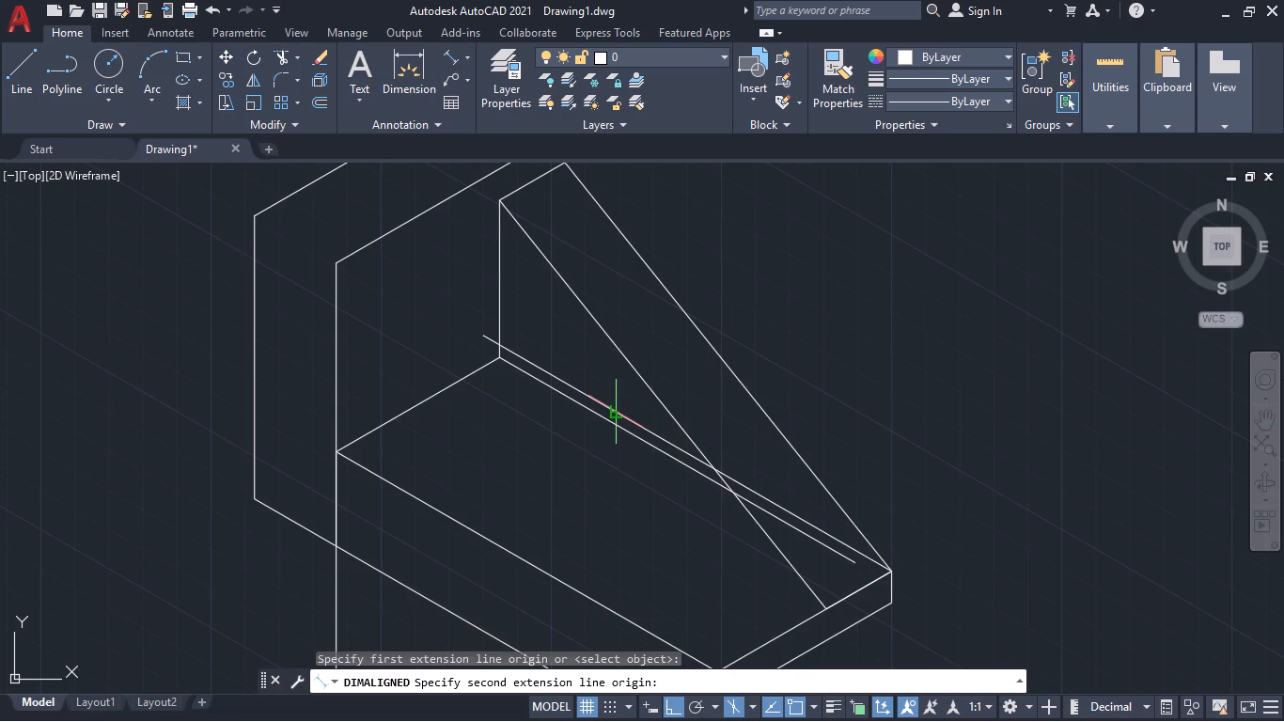
pyautogui.click(609, 423)
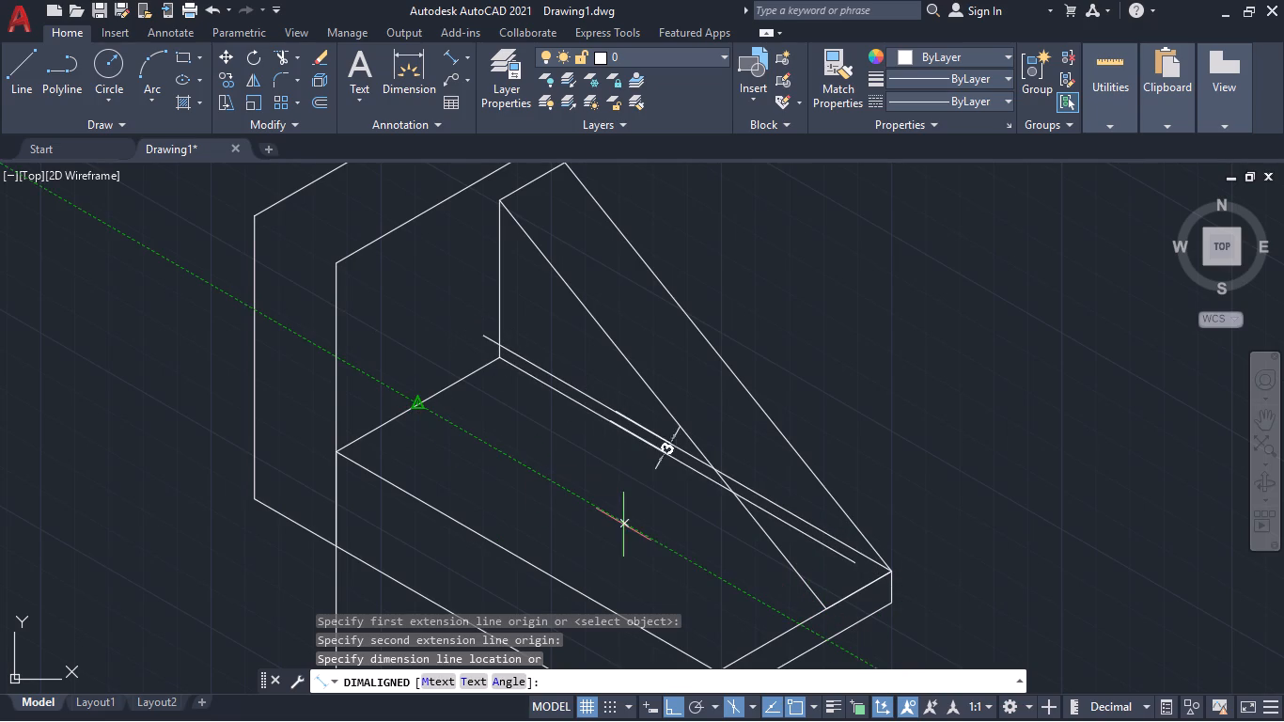
pyautogui.press('Escape')
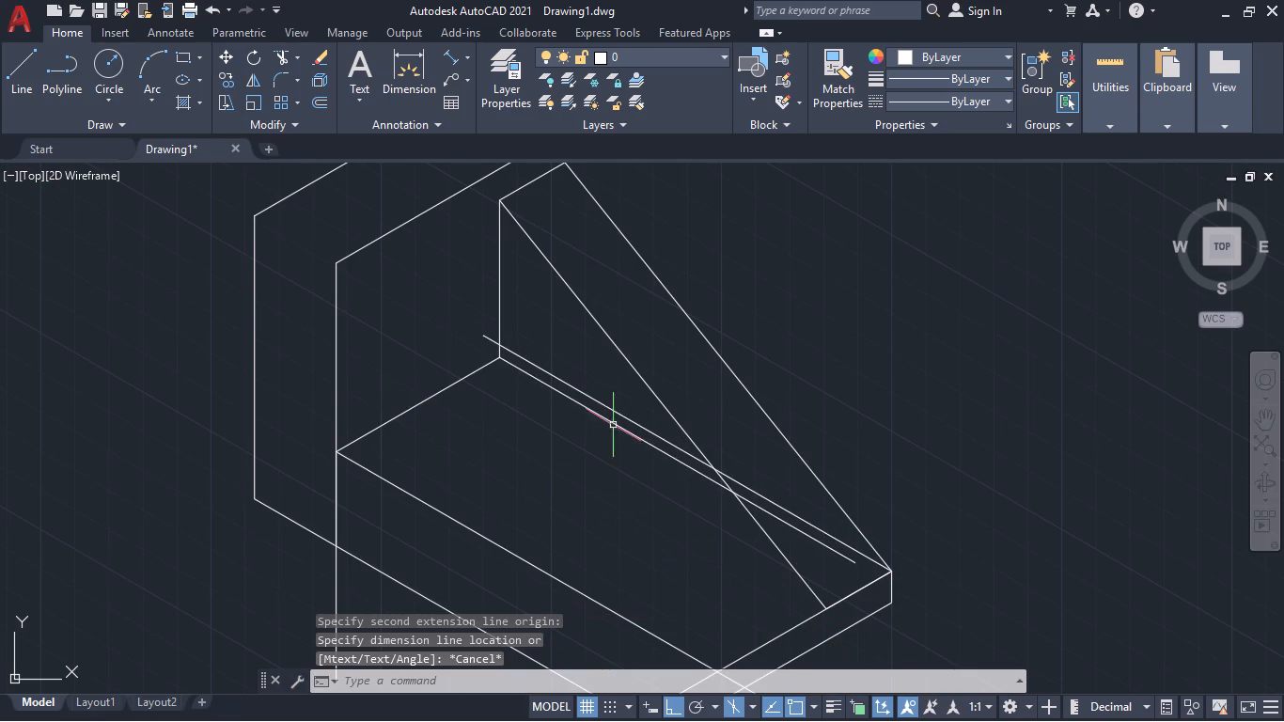
# Erase the outer of the two closely spaced parallel lines, ending at the base plate's upper far outer corner.
pyautogui.click(611, 408)
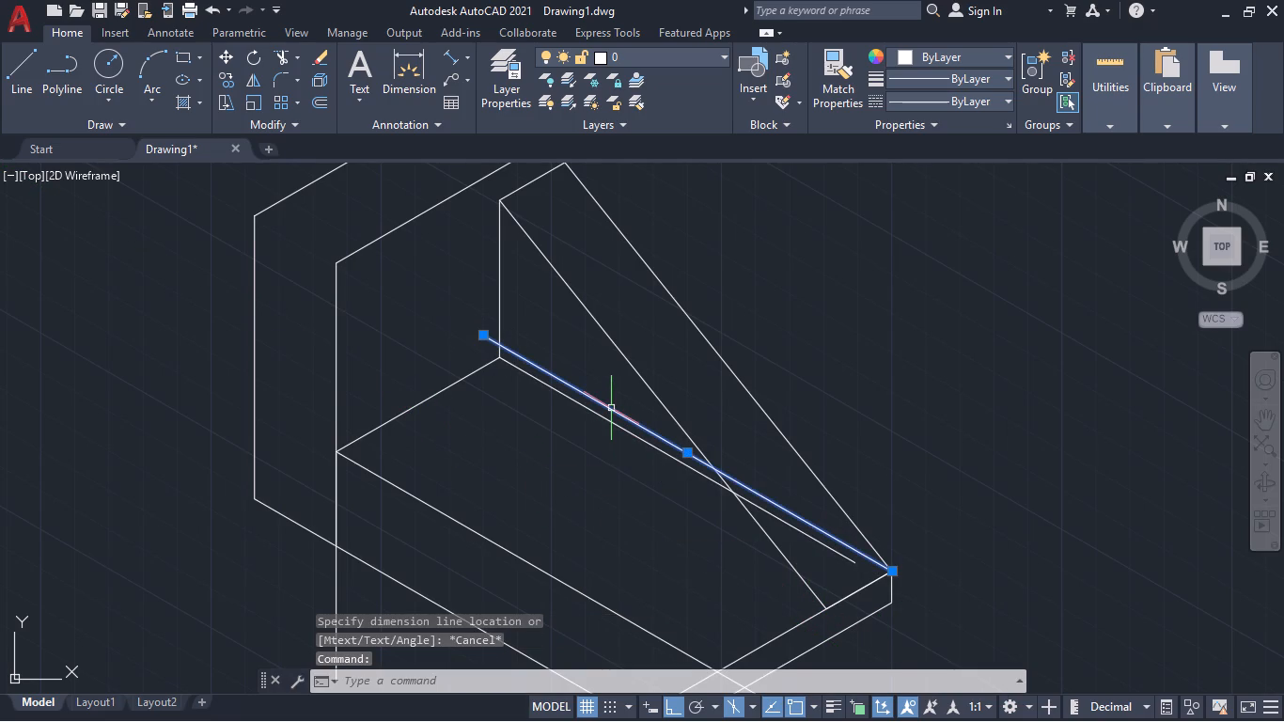
pyautogui.press('Delete')
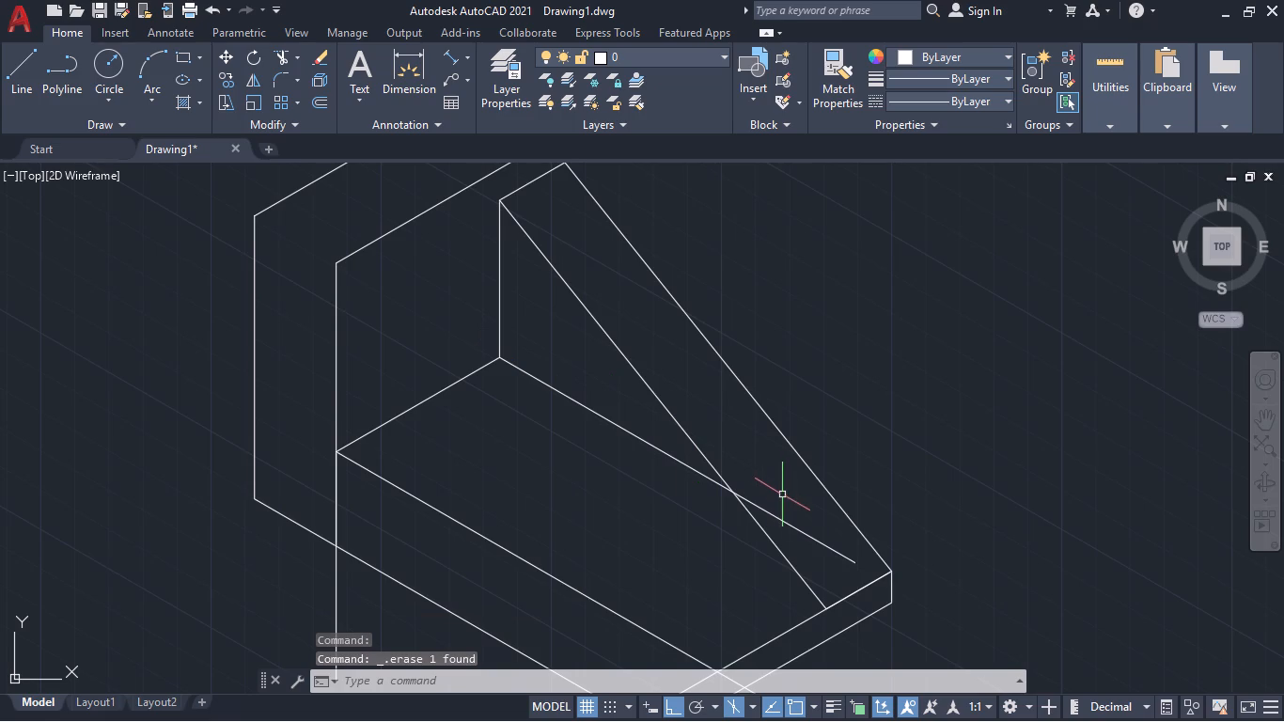
# Trim the inner long base line and the inner sloping line beyond the point where they cross.
pyautogui.write('tr')
pyautogui.press('Return')
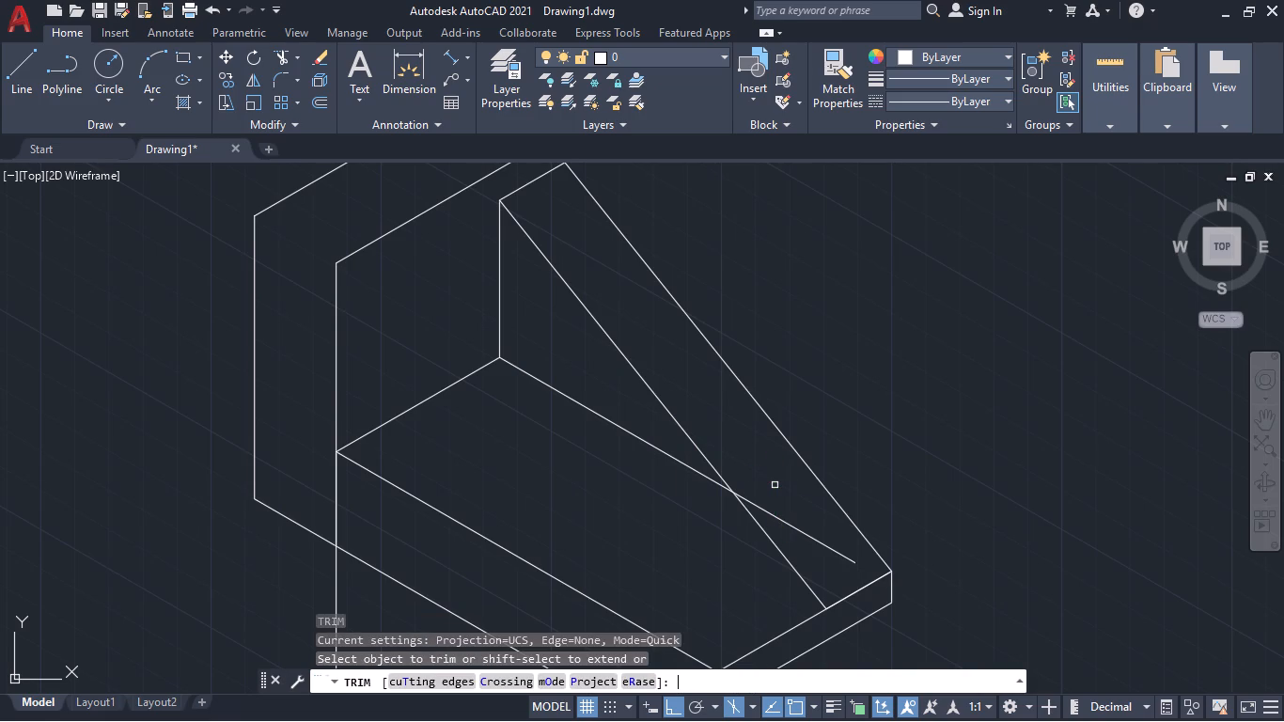
pyautogui.click(783, 517)
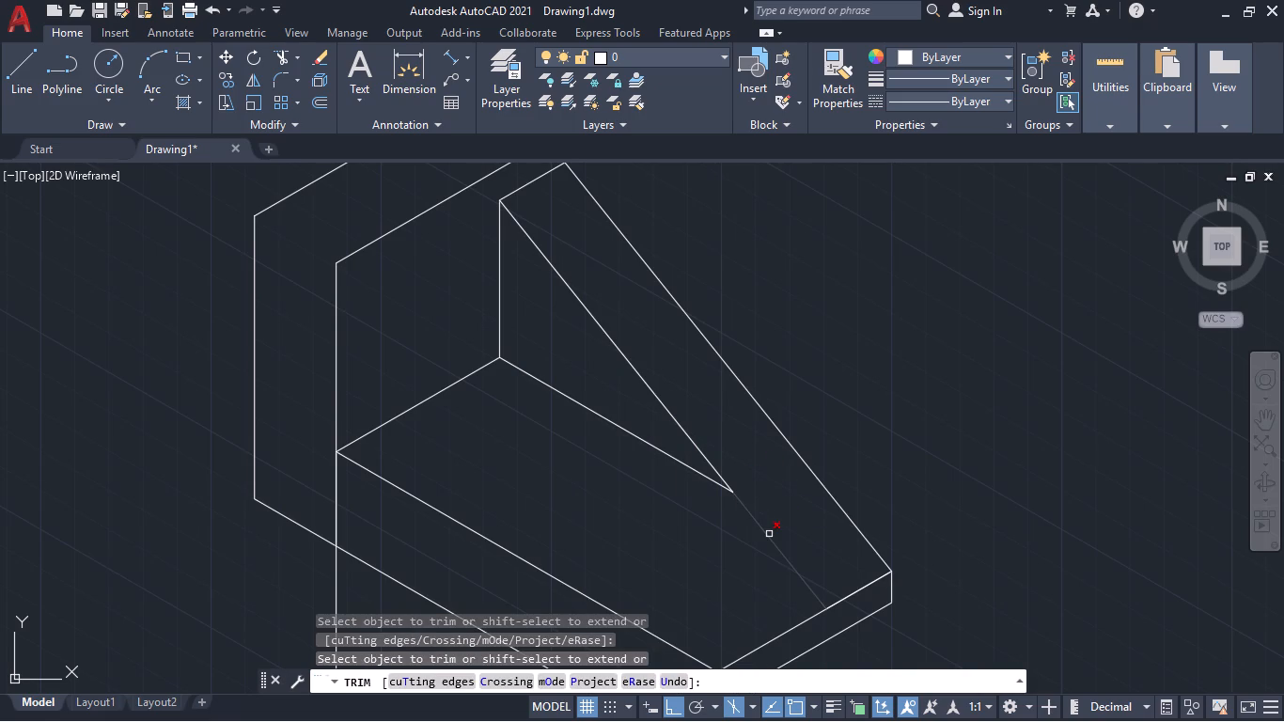
pyautogui.click(769, 534)
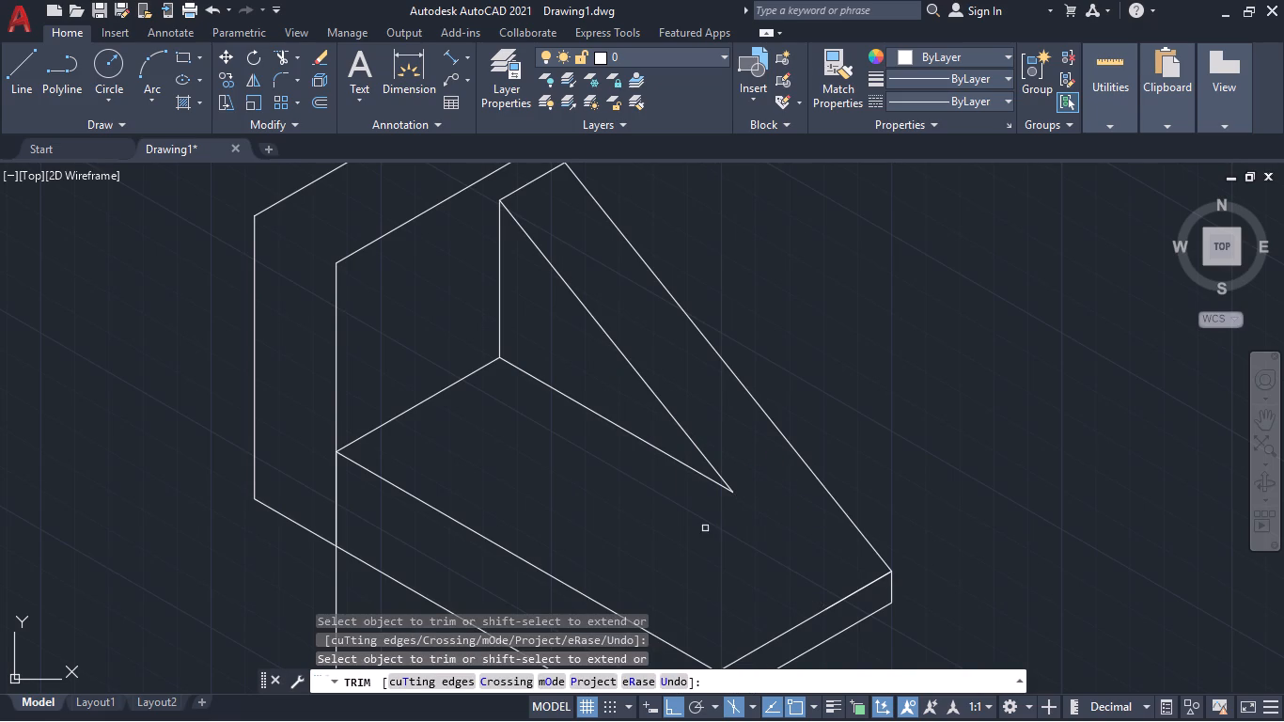
# In the right isoplane, draw a line from the trimmed crossing point to the base's near inner long edge.
pyautogui.click(29, 60)
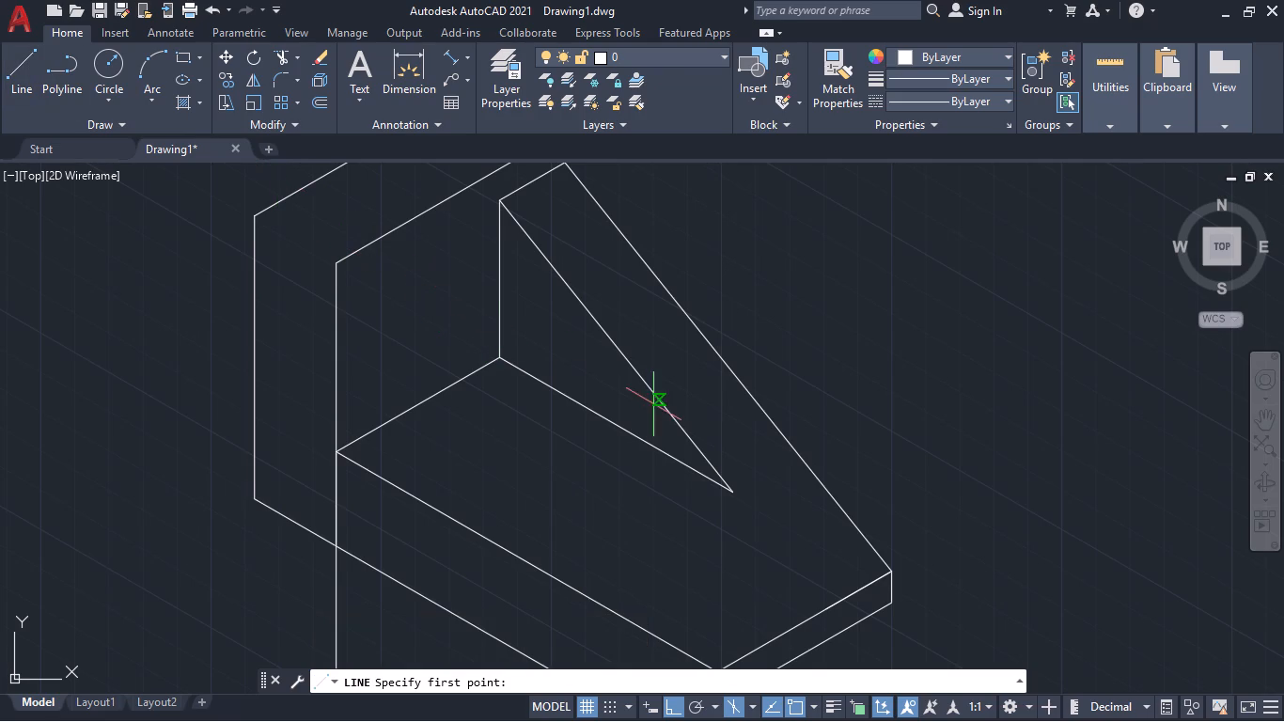
pyautogui.click(734, 492)
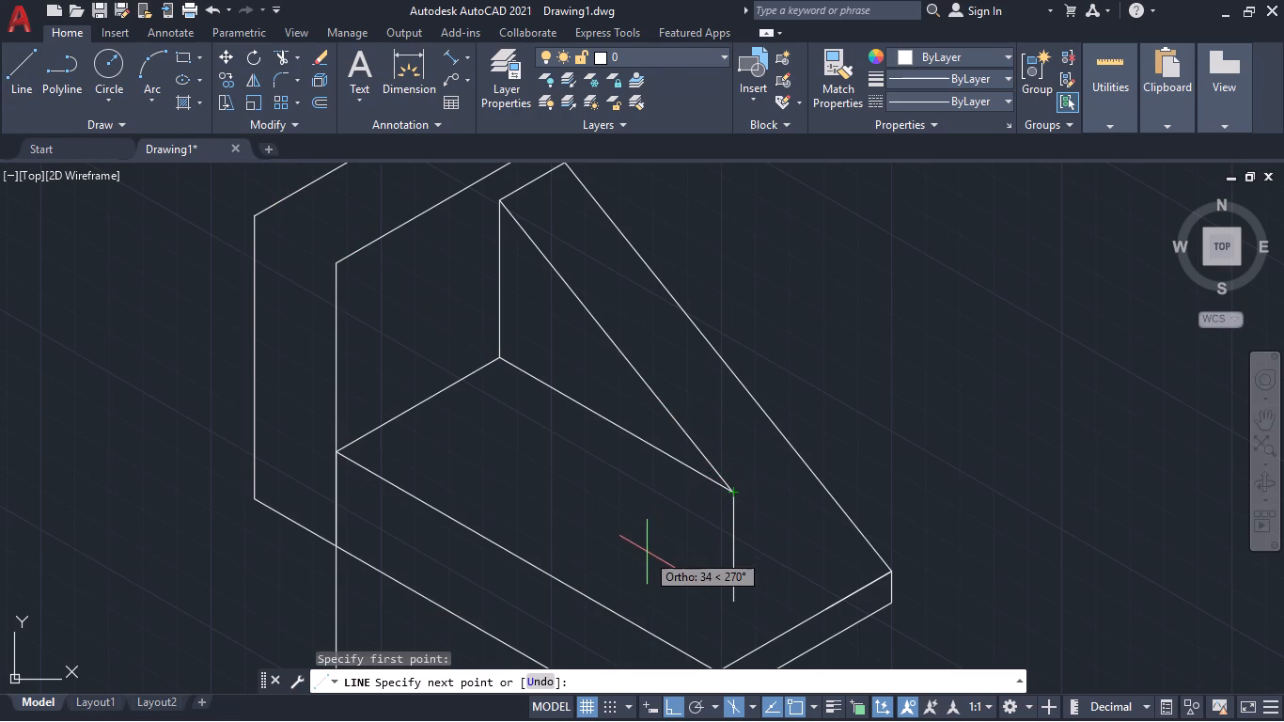
pyautogui.click(756, 705)
pyautogui.click(760, 676)
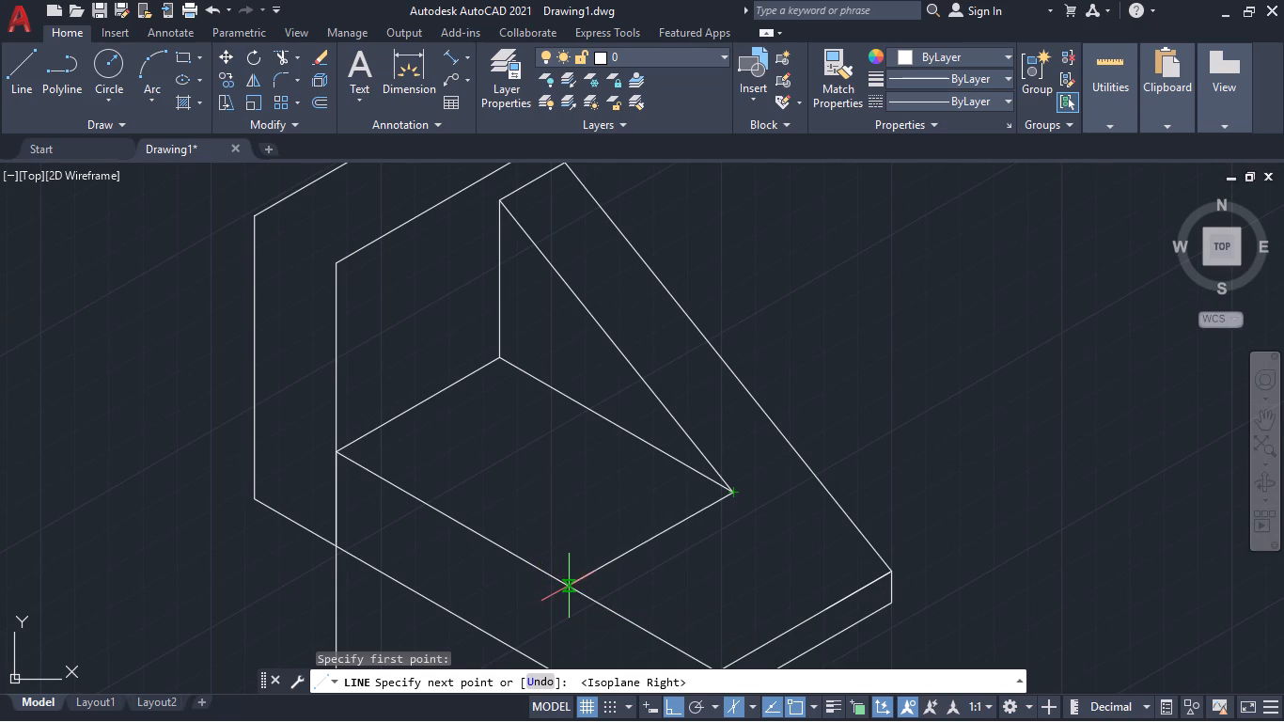
pyautogui.click(569, 586)
pyautogui.press('space')
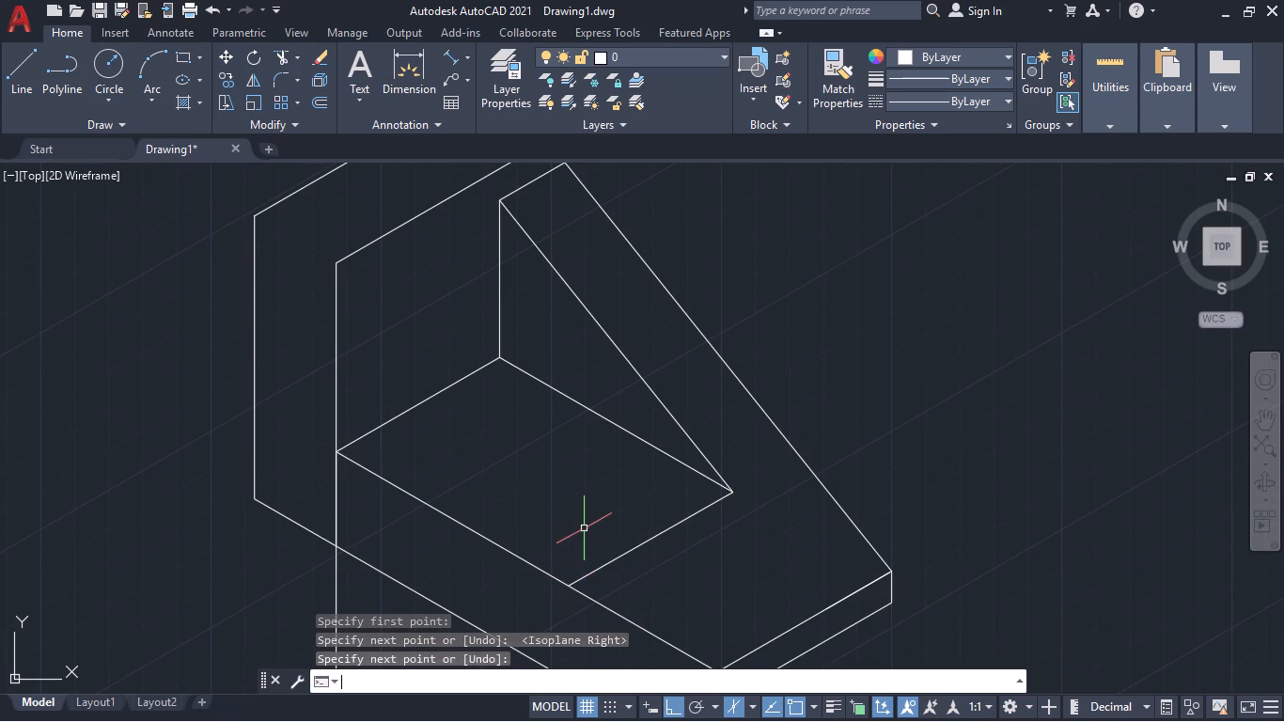
# Trim the inner vertical edge below the base's inner corner and the near inner long edge beyond the new cross line, including leftover pieces.
pyautogui.keyDown('ctrl'); pyautogui.scroll(-3, 584, 528); pyautogui.keyUp('ctrl')
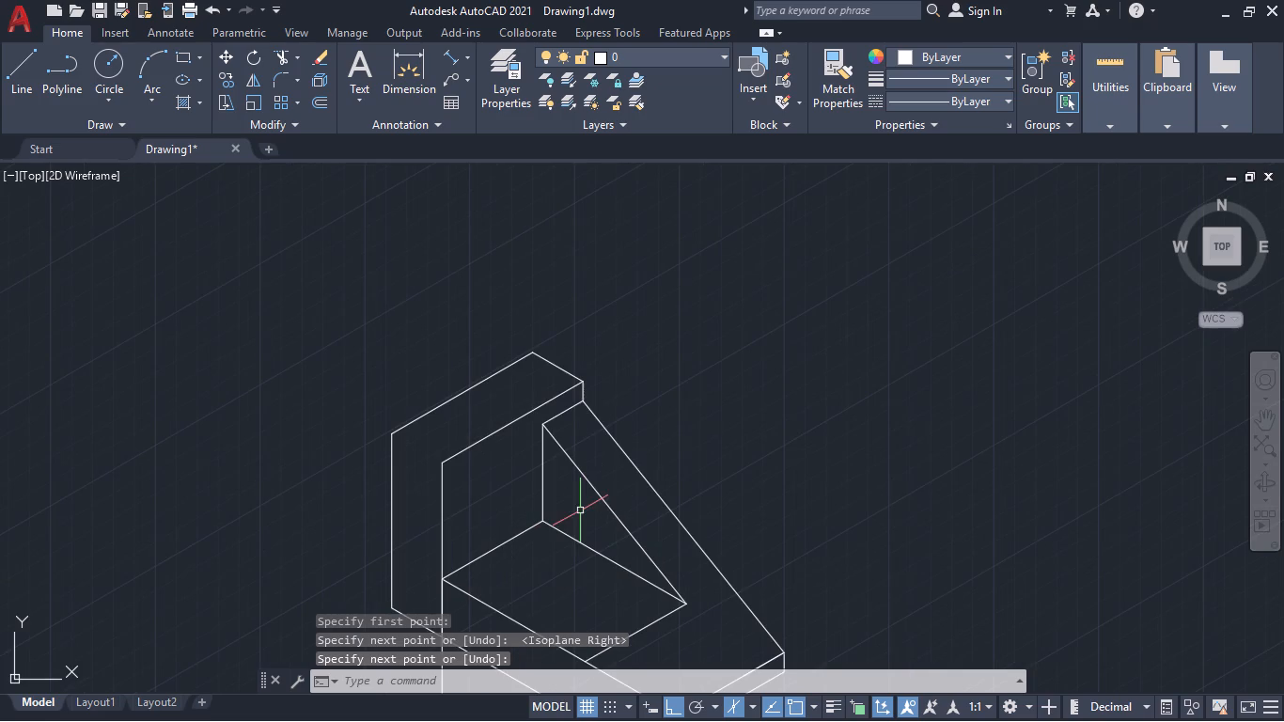
pyautogui.write('tr')
pyautogui.press('Return')
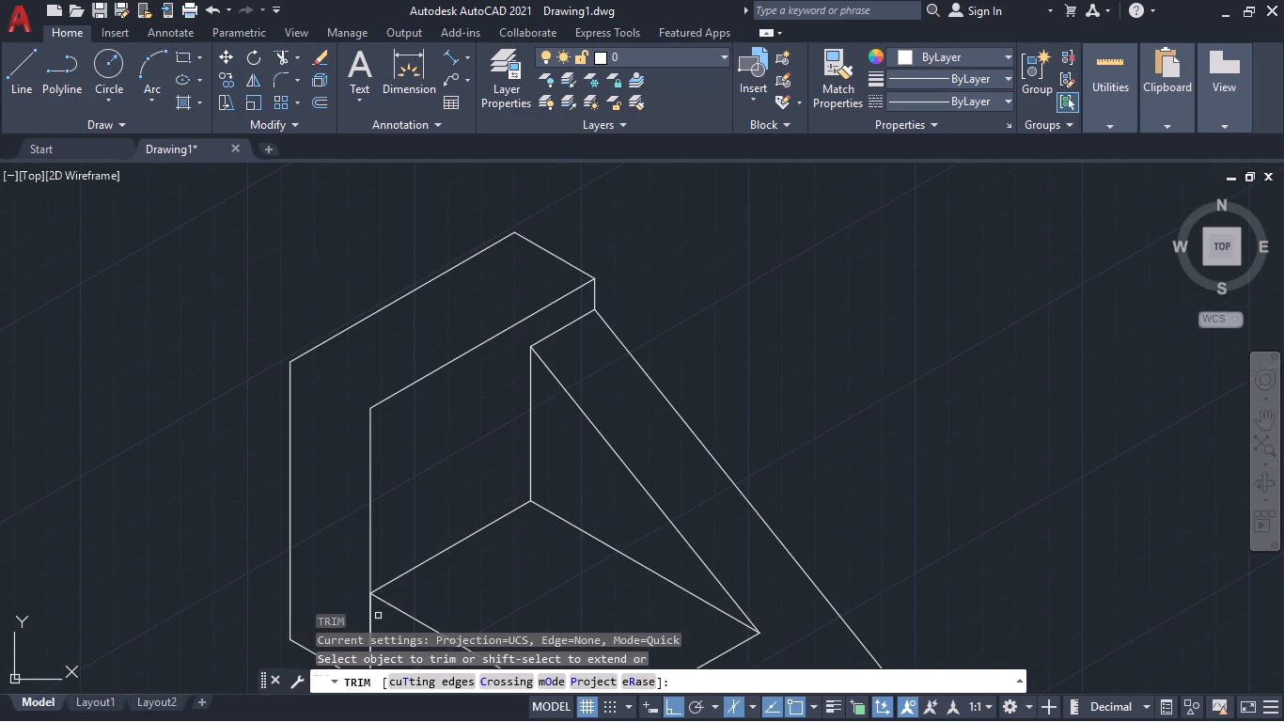
pyautogui.click(367, 619)
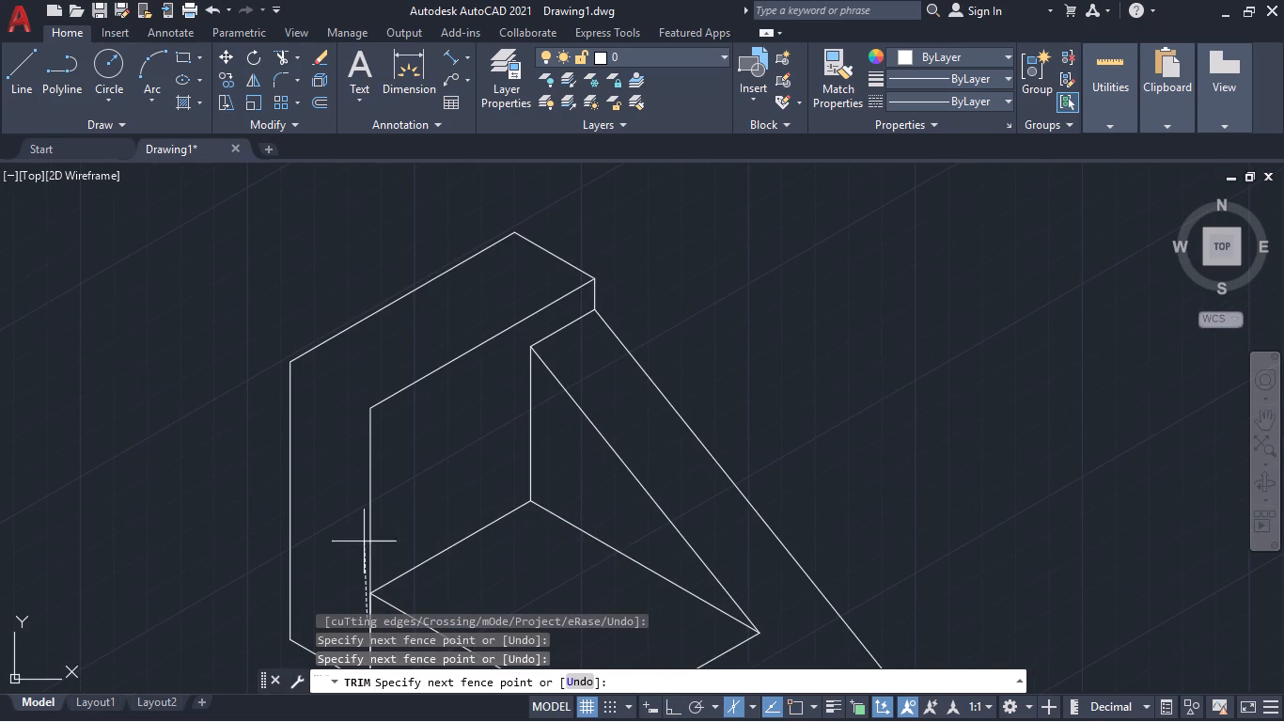
pyautogui.click(386, 584)
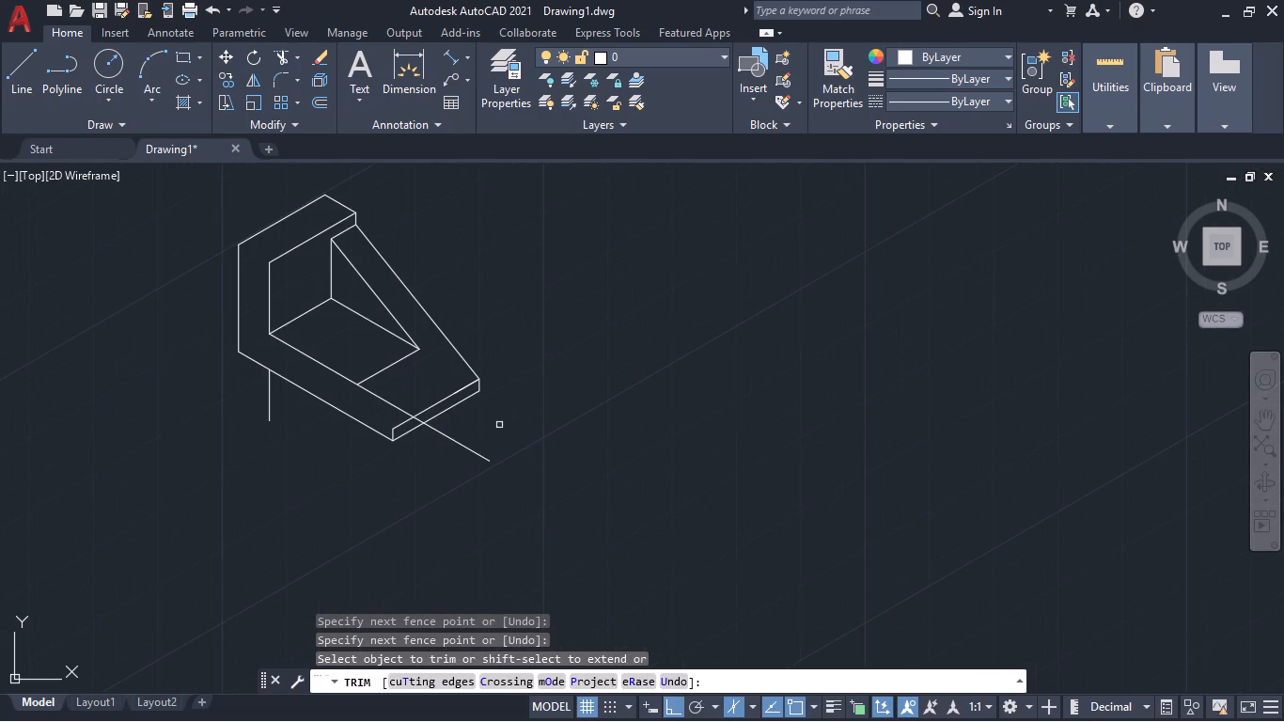
pyautogui.click(496, 423)
pyautogui.click(425, 462)
pyautogui.click(394, 410)
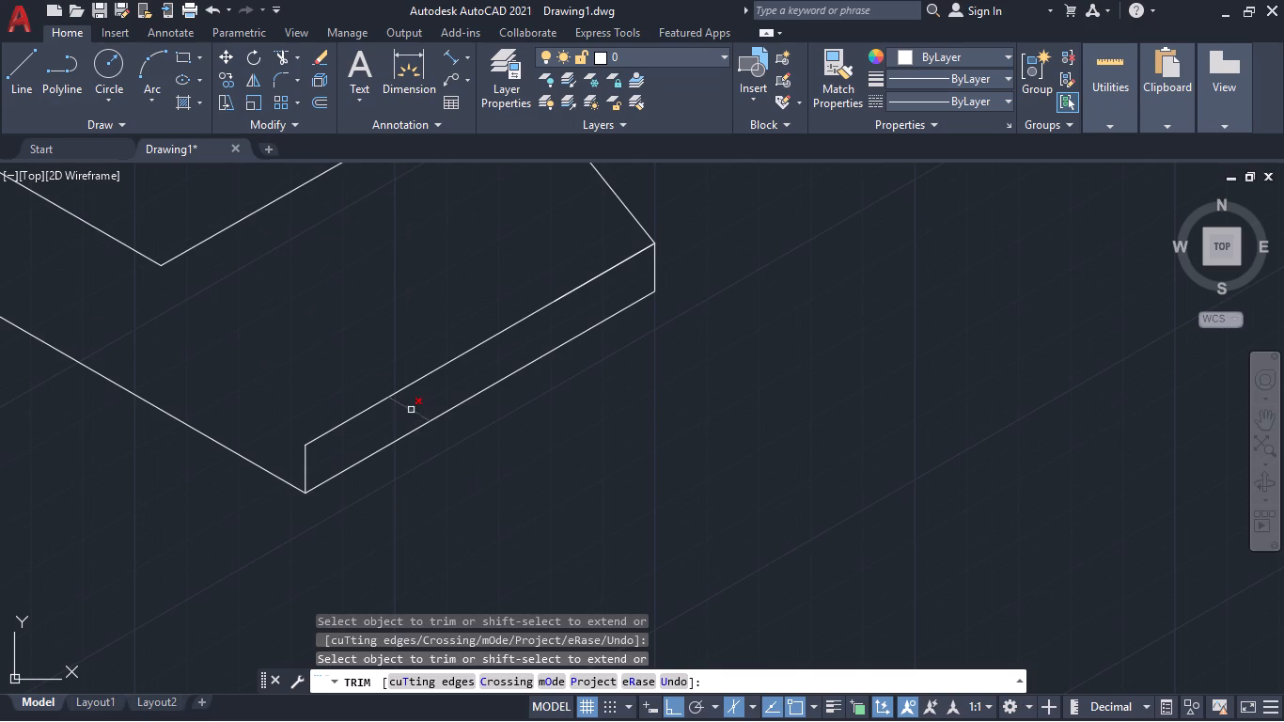
pyautogui.click(411, 410)
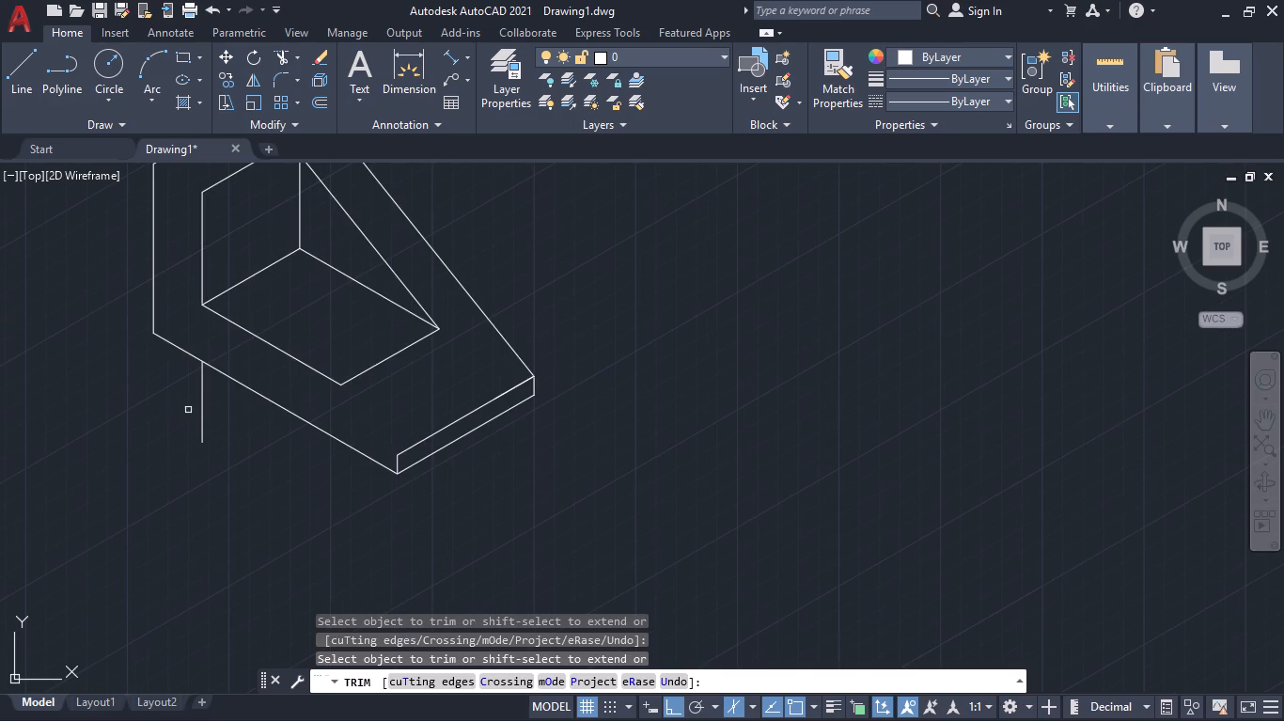
pyautogui.click(202, 416)
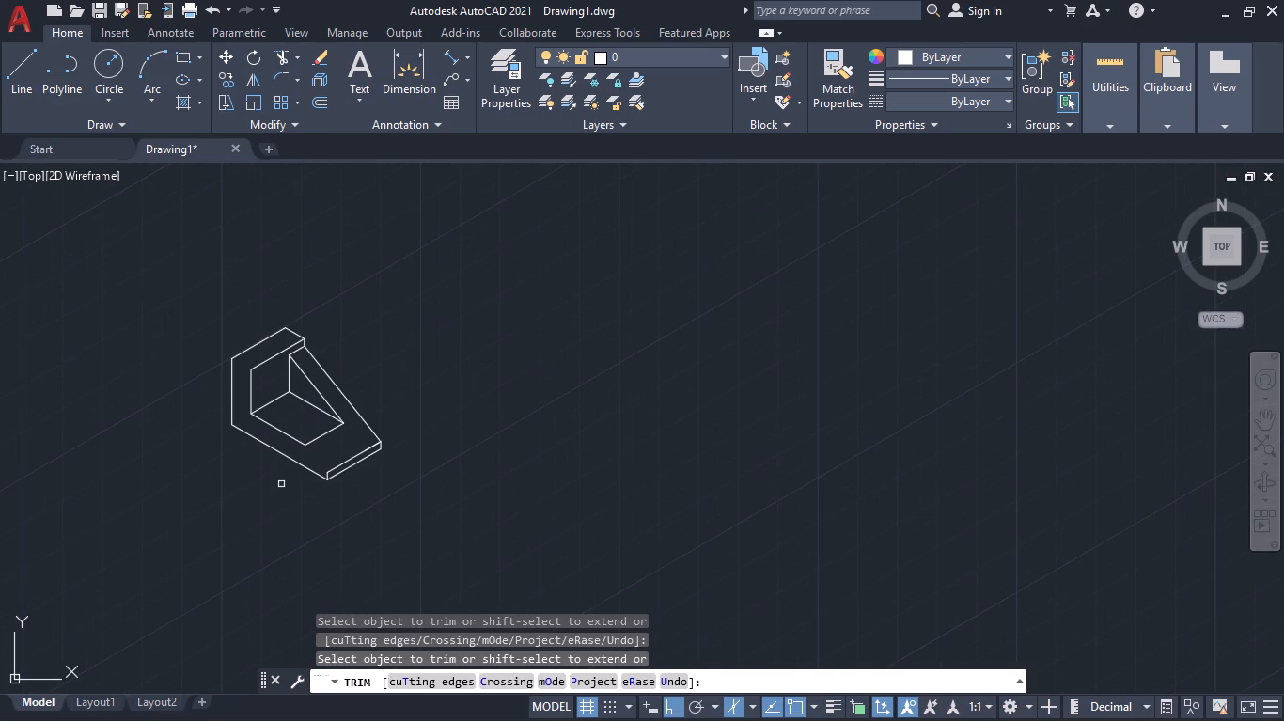
pyautogui.press('Escape')
# Draw a sloping line from the near outer corner of the inner floor to the end face's upper near corner.
pyautogui.press('l')
pyautogui.press('Return')
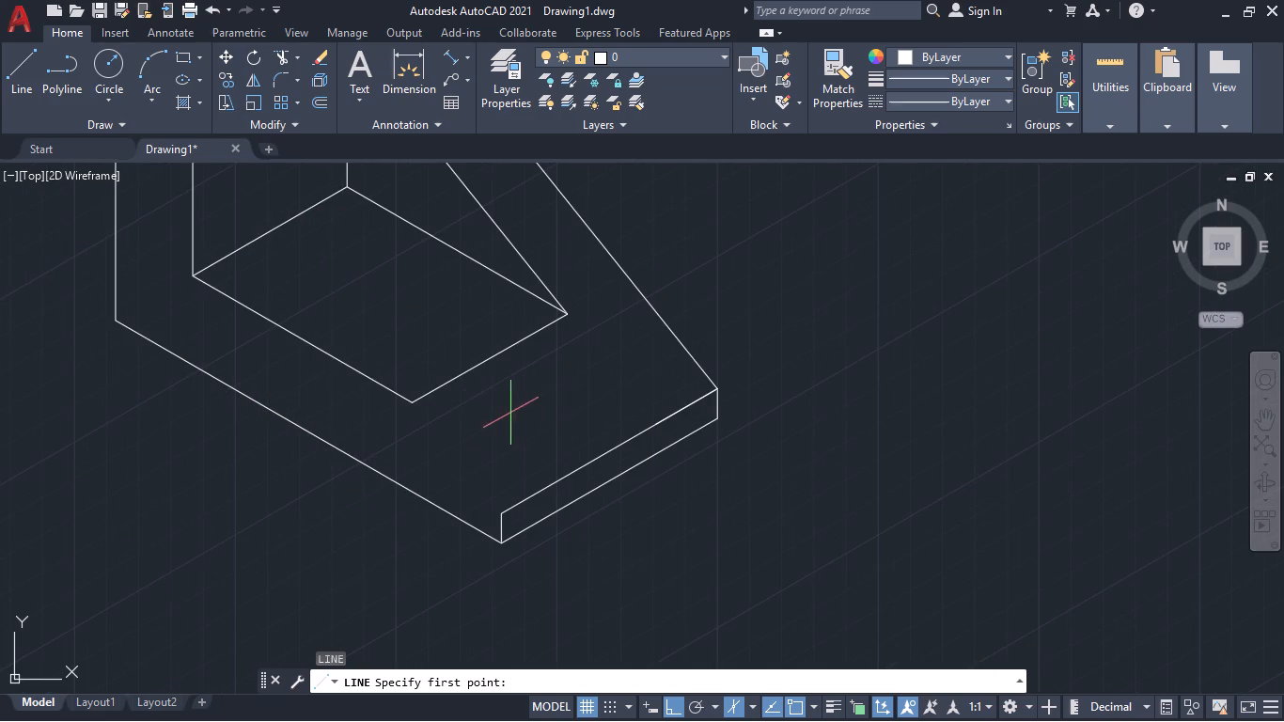
pyautogui.click(415, 404)
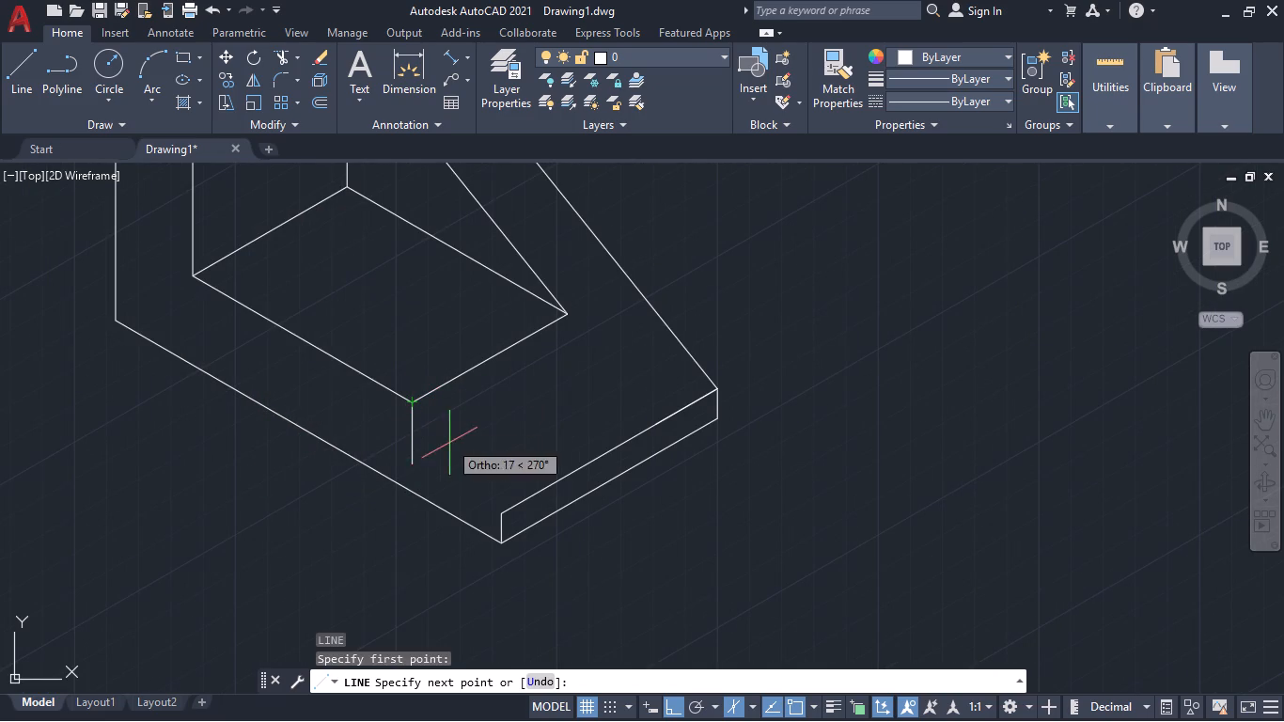
pyautogui.click(505, 513)
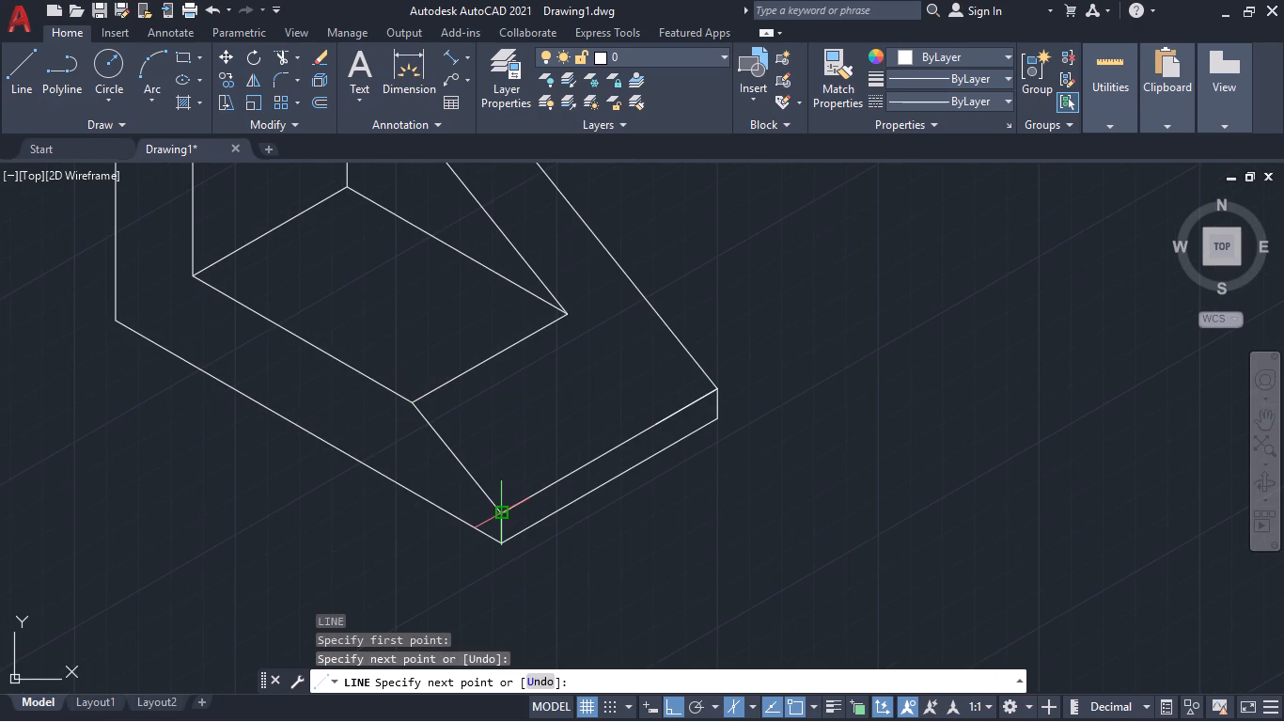
pyautogui.press('space')
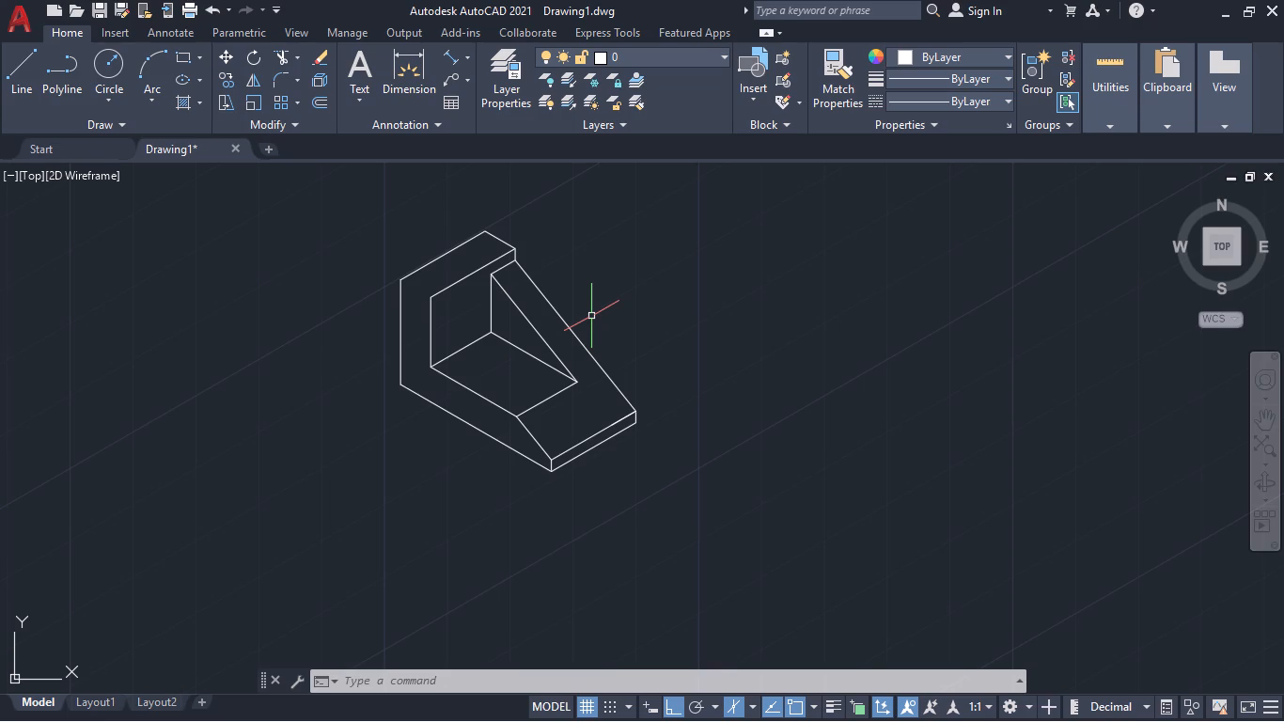
# Draw a 20 mm line from the inner floor's near outer corner along its short outer edge.
pyautogui.click(102, 57)
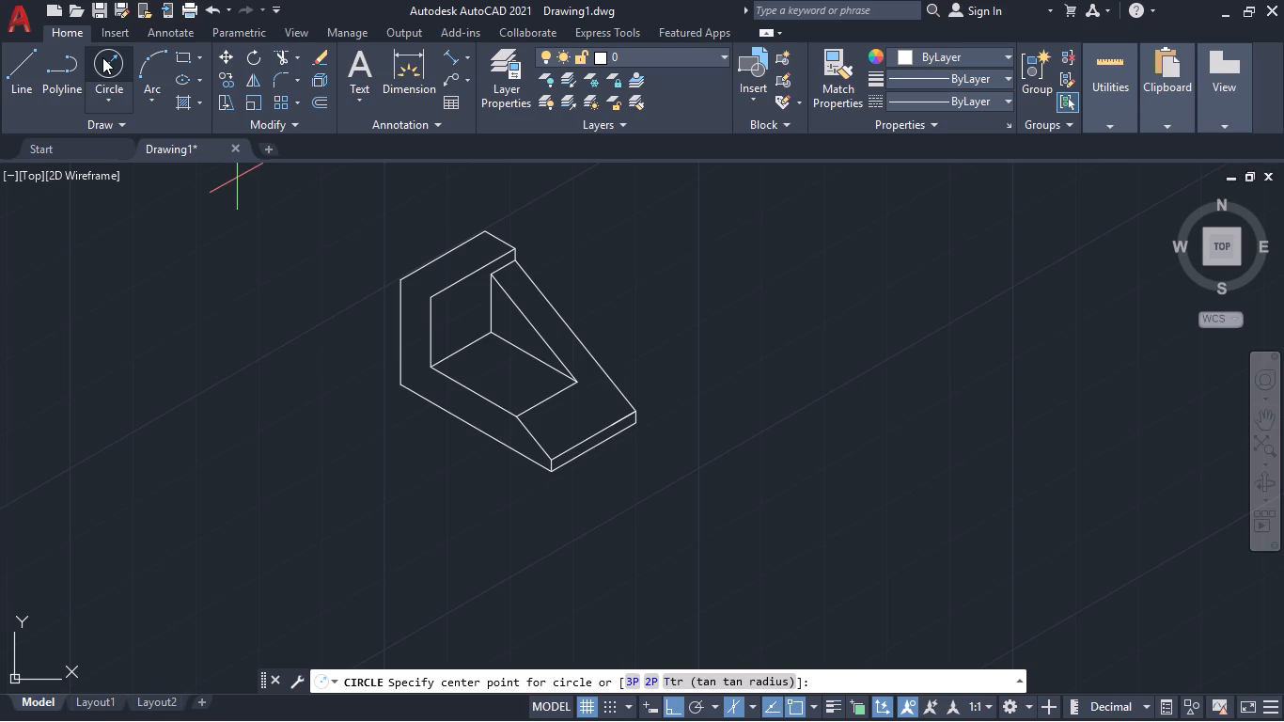
pyautogui.click(17, 48)
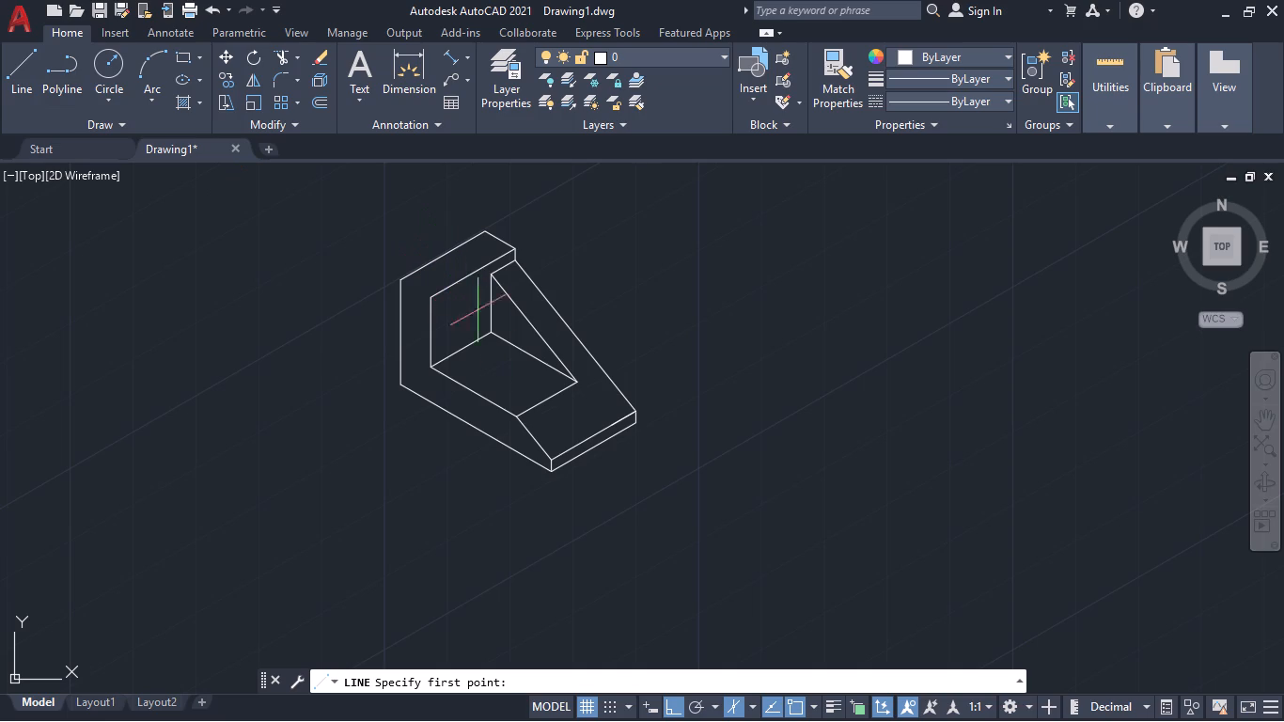
pyautogui.click(516, 418)
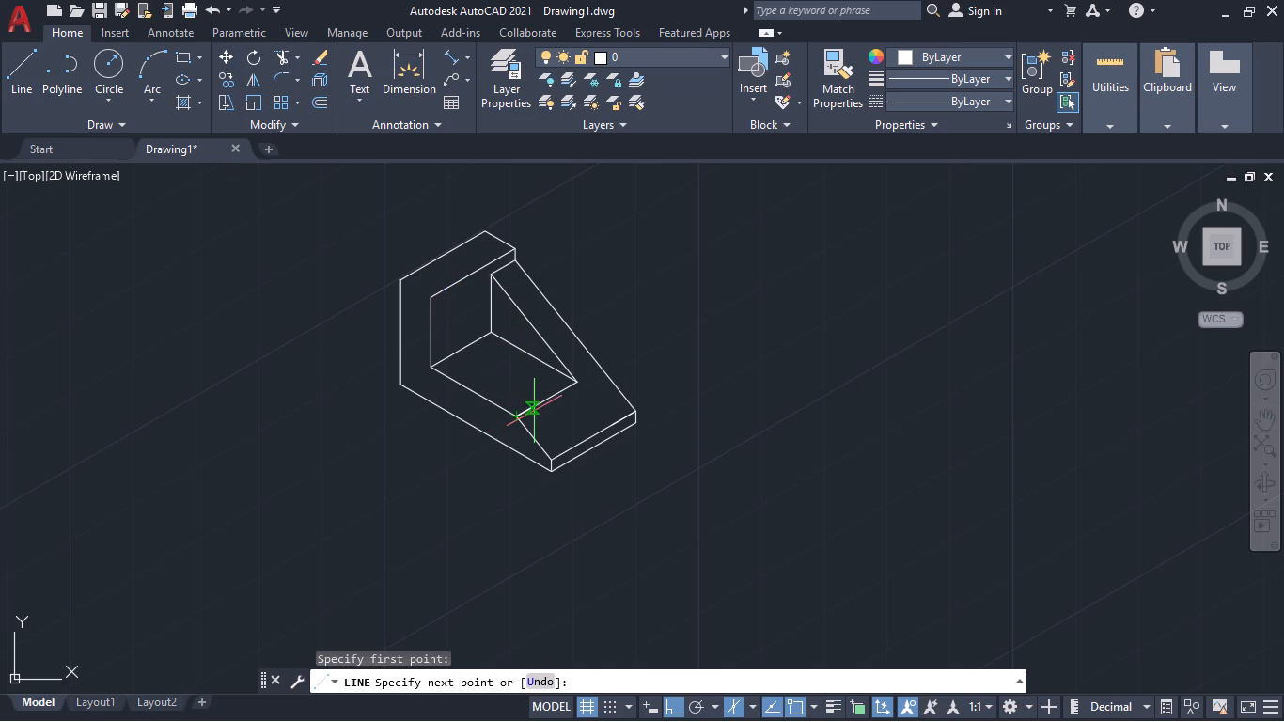
pyautogui.write('20')
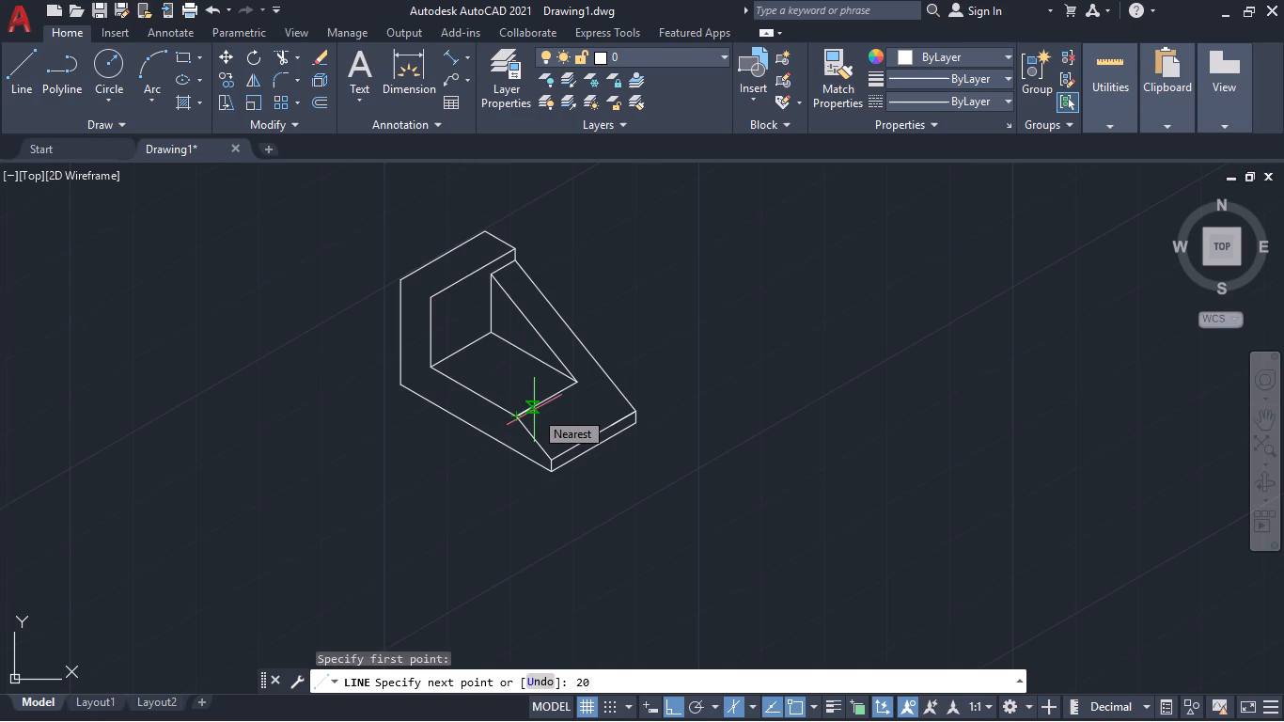
pyautogui.press('Return')
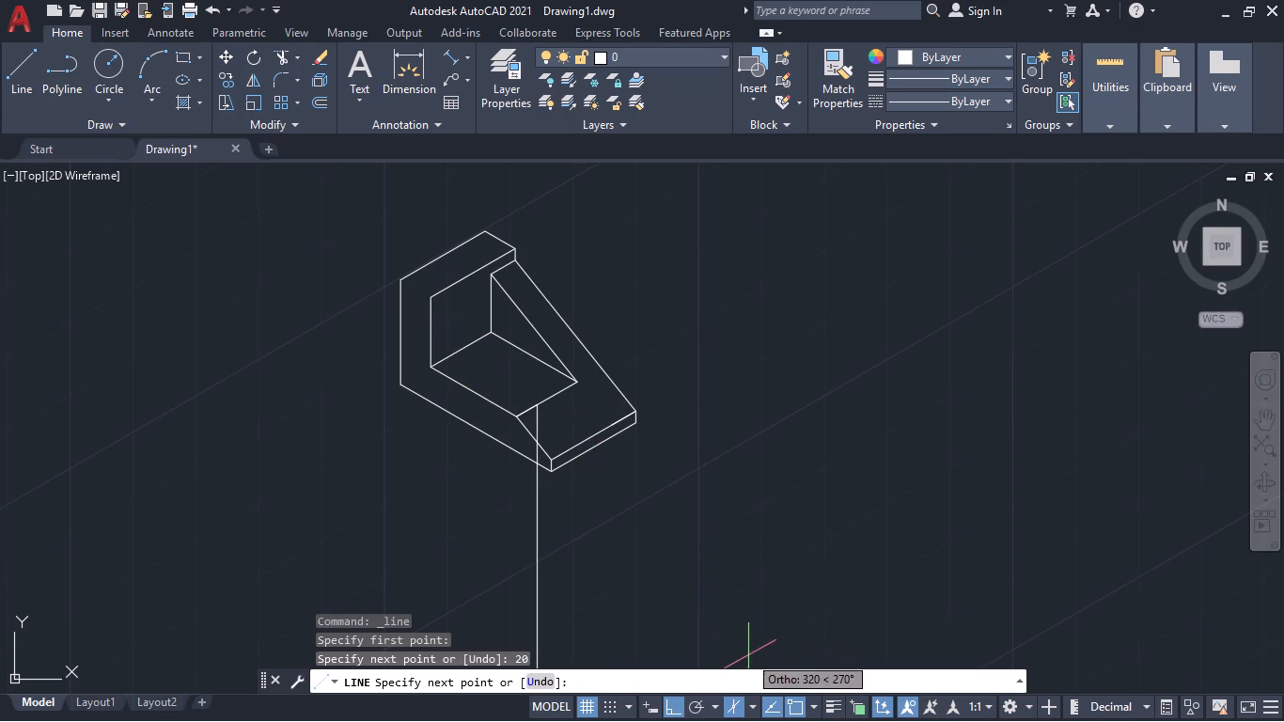
# Continue in the left isoplane with two consecutive 45 mm segments towards the upright, parallel to the floor's long edges.
pyautogui.click(751, 706)
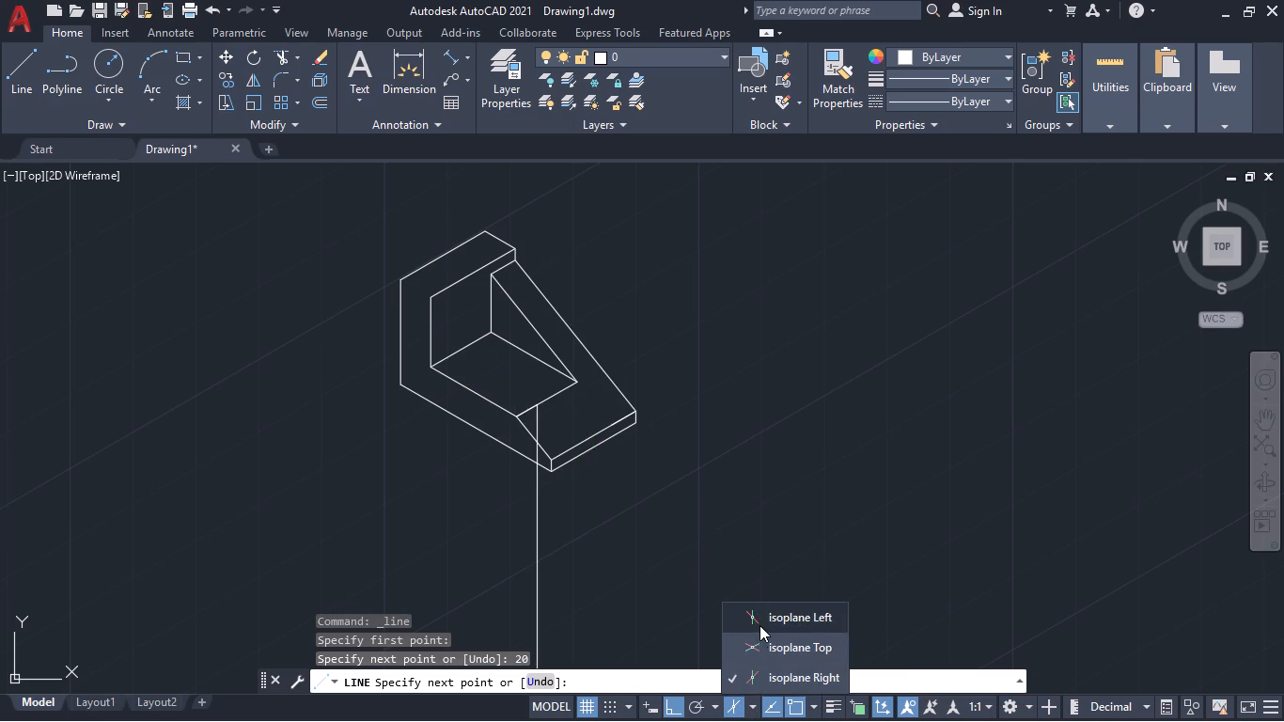
pyautogui.click(759, 625)
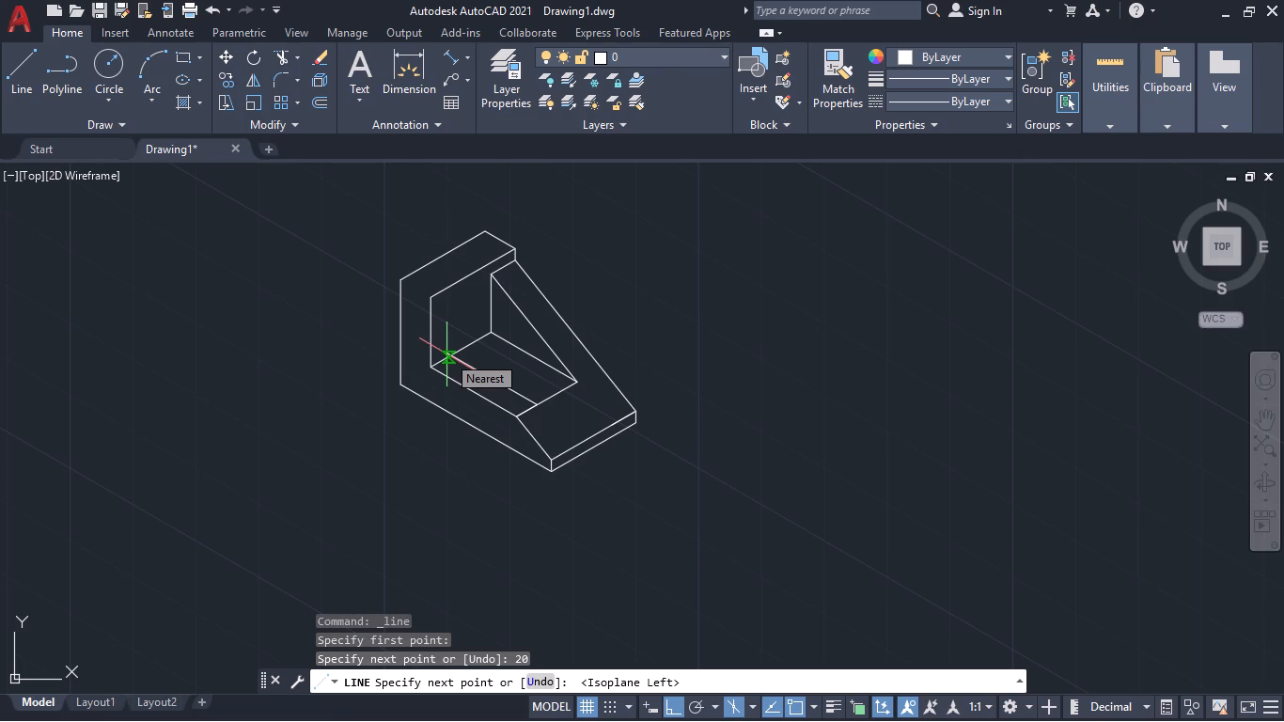
pyautogui.write('45')
pyautogui.press('Return')
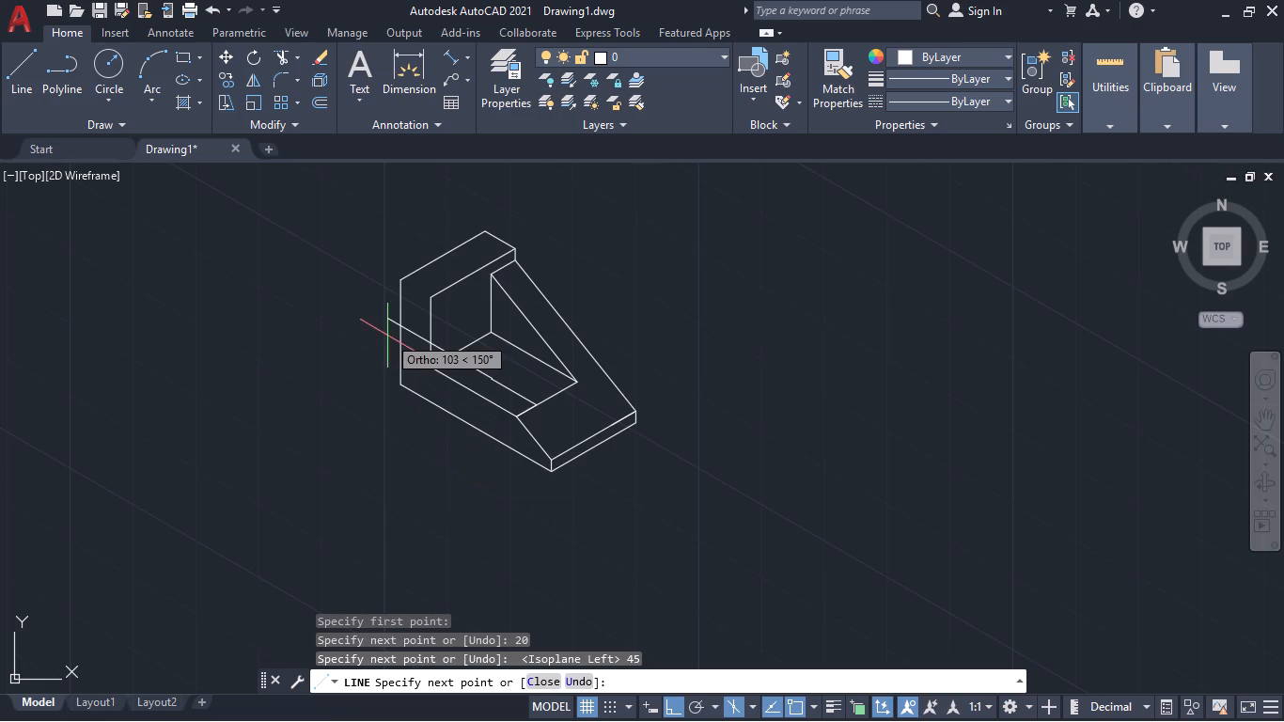
pyautogui.write('45')
pyautogui.press('Return')
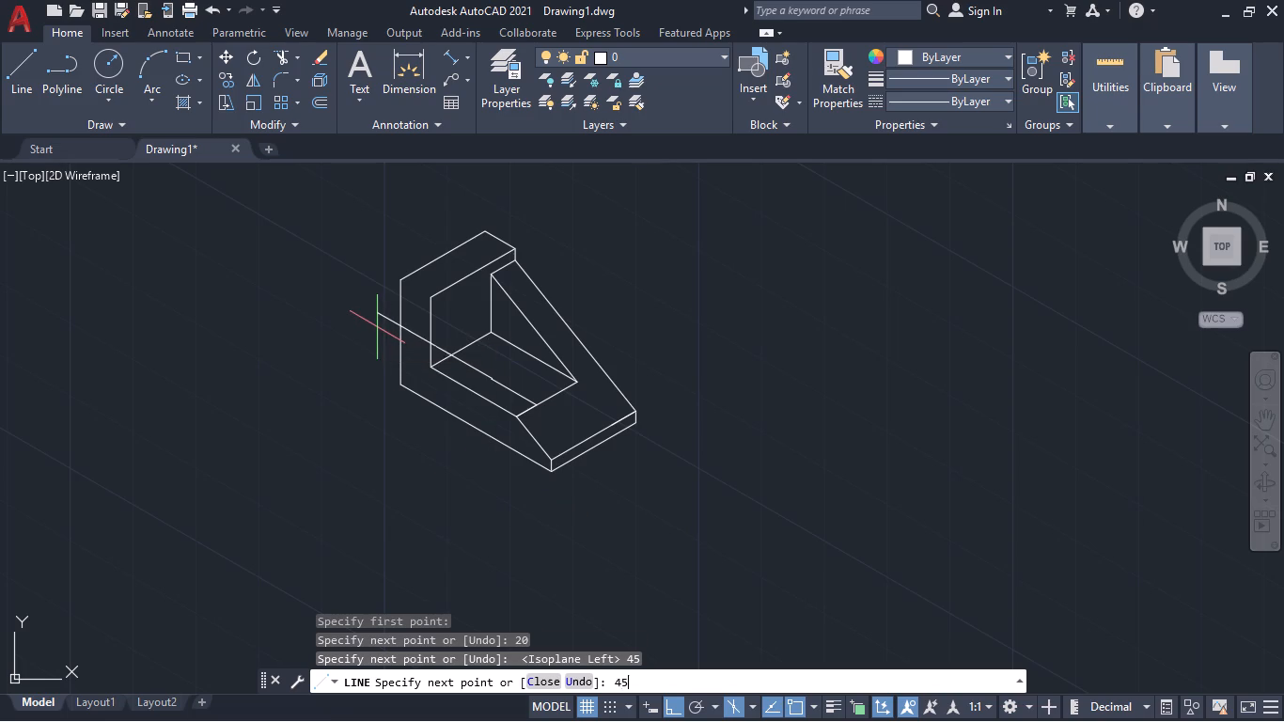
pyautogui.press('space')
pyautogui.press('space')
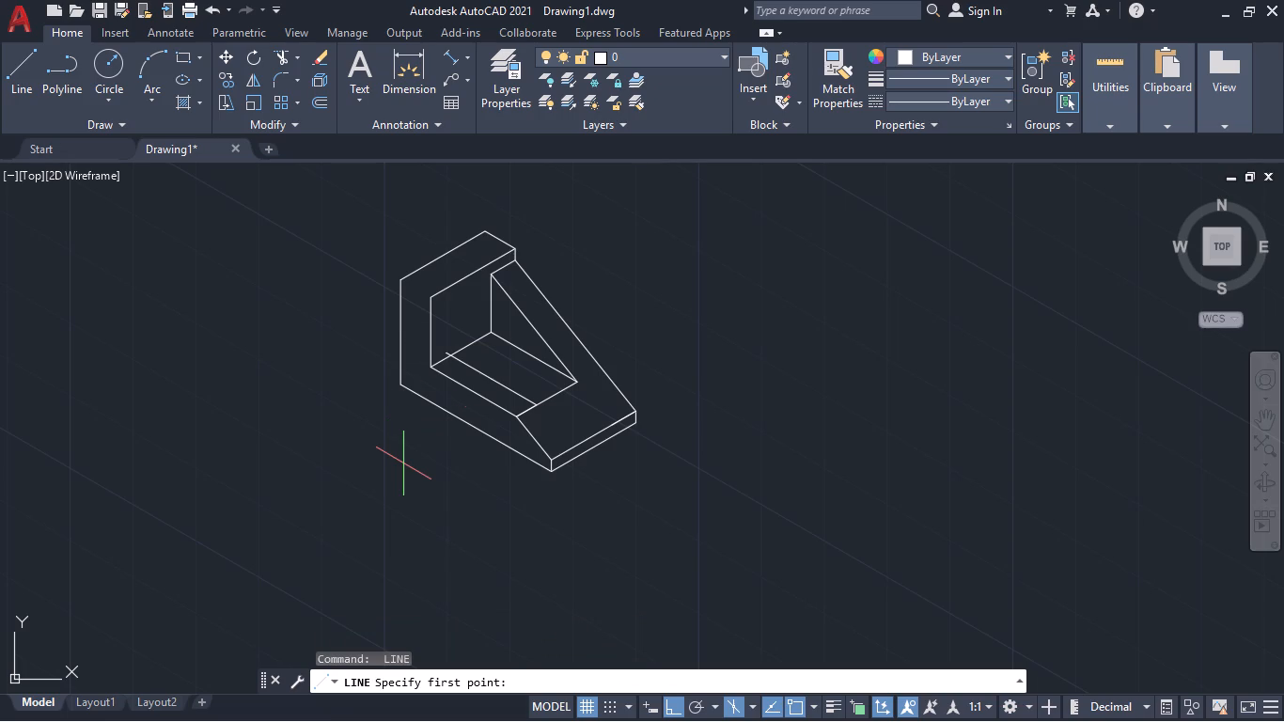
# Start a new line where the 45 mm segments meet the inner floor's edge at the upright.
pyautogui.click(453, 357)
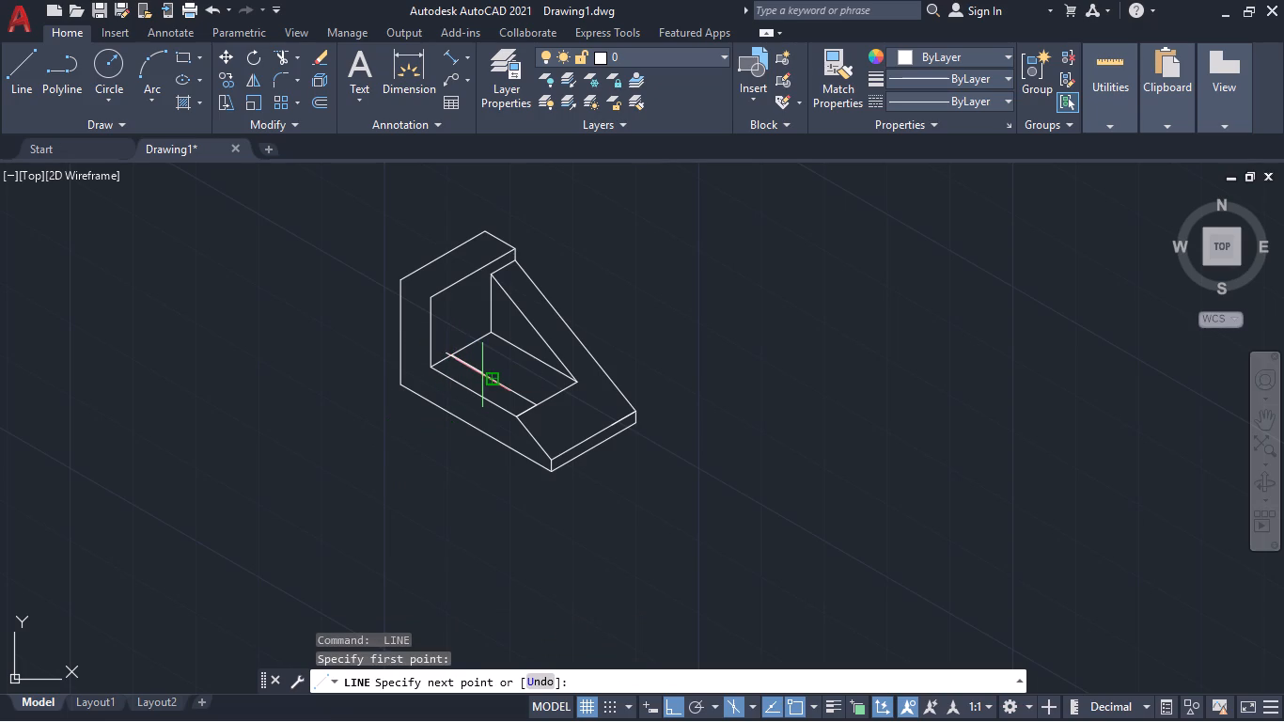
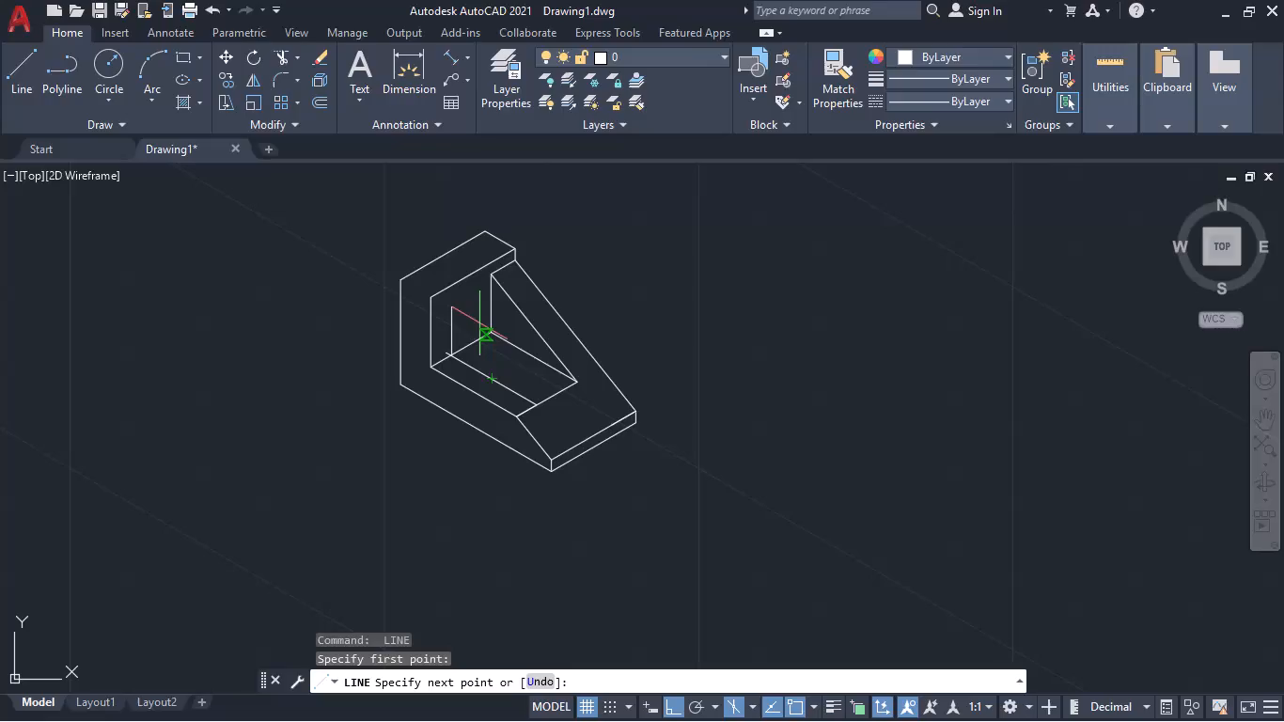
# Draw a 20 mm line in the top isoplane from the upright inner face's upper near corner along its top edge.
pyautogui.press('space')
pyautogui.press('space')
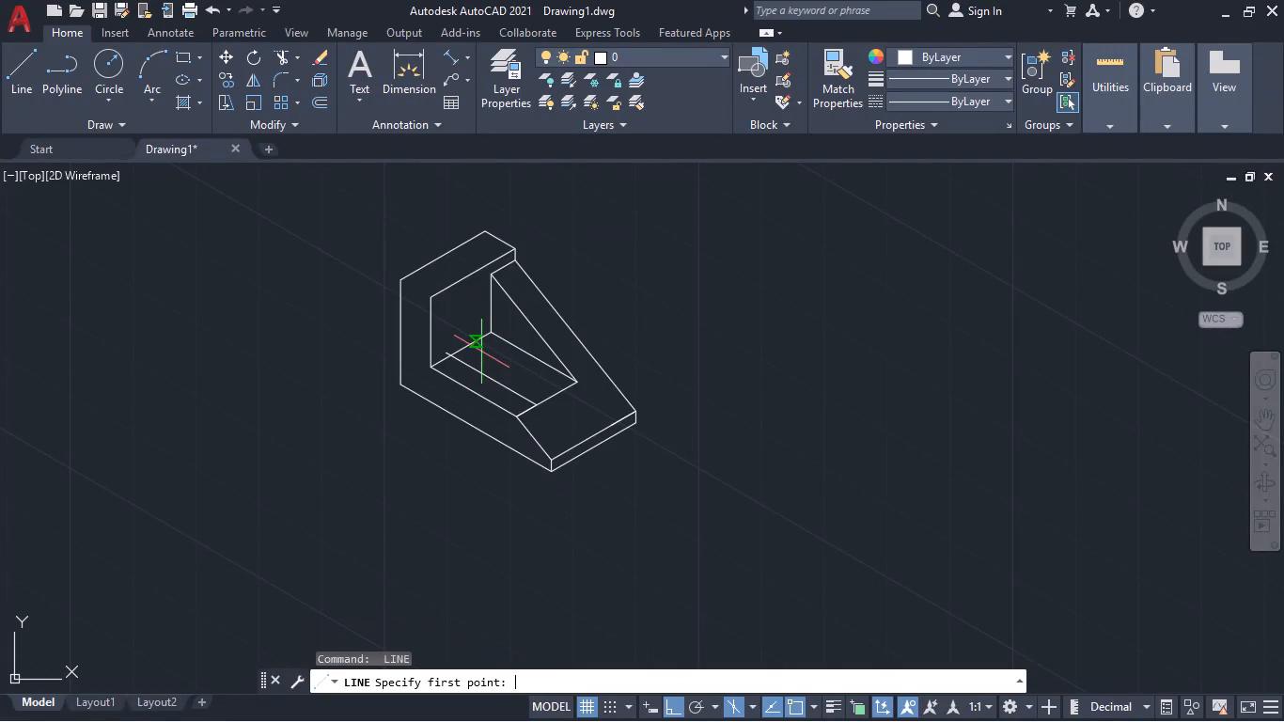
pyautogui.click(427, 297)
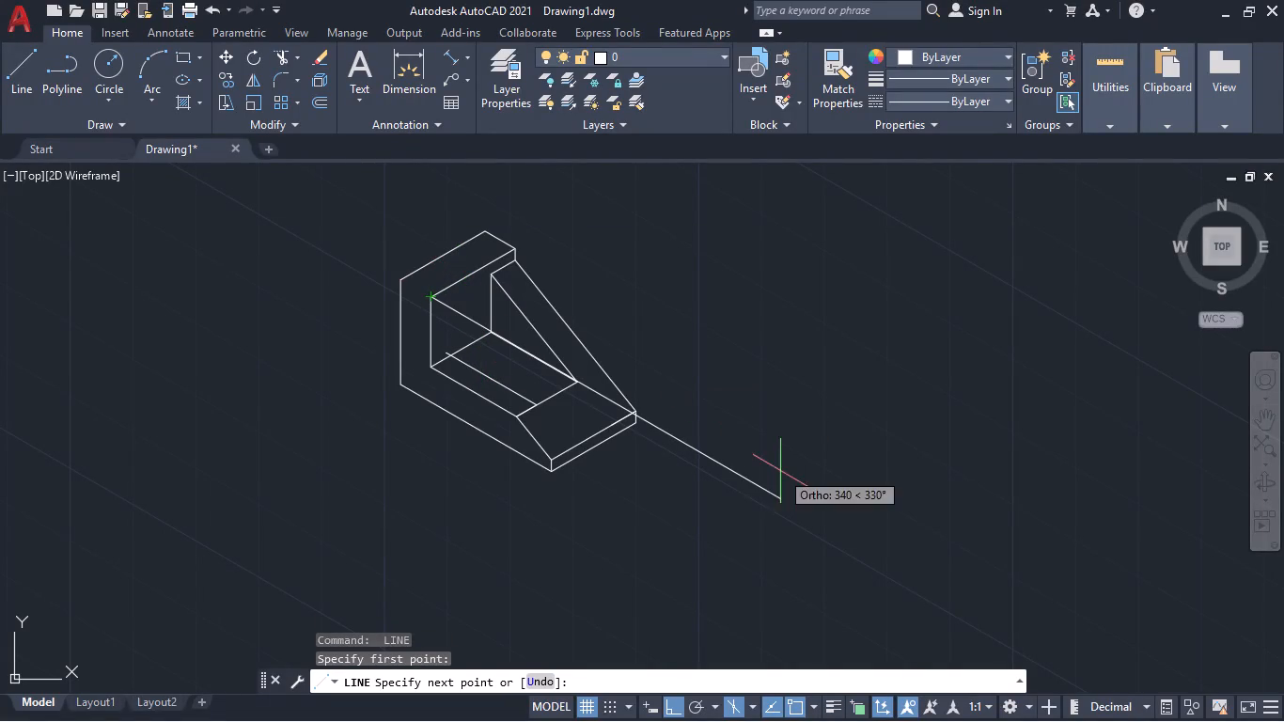
pyautogui.click(753, 709)
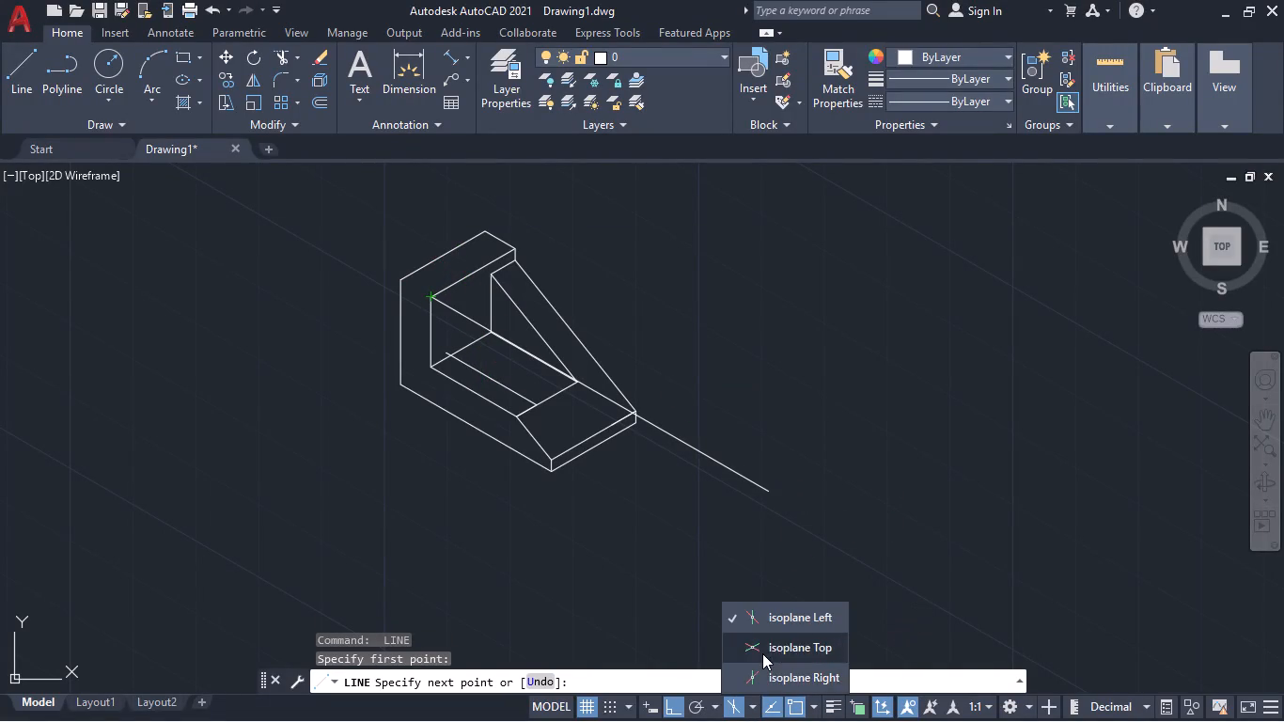
pyautogui.click(762, 652)
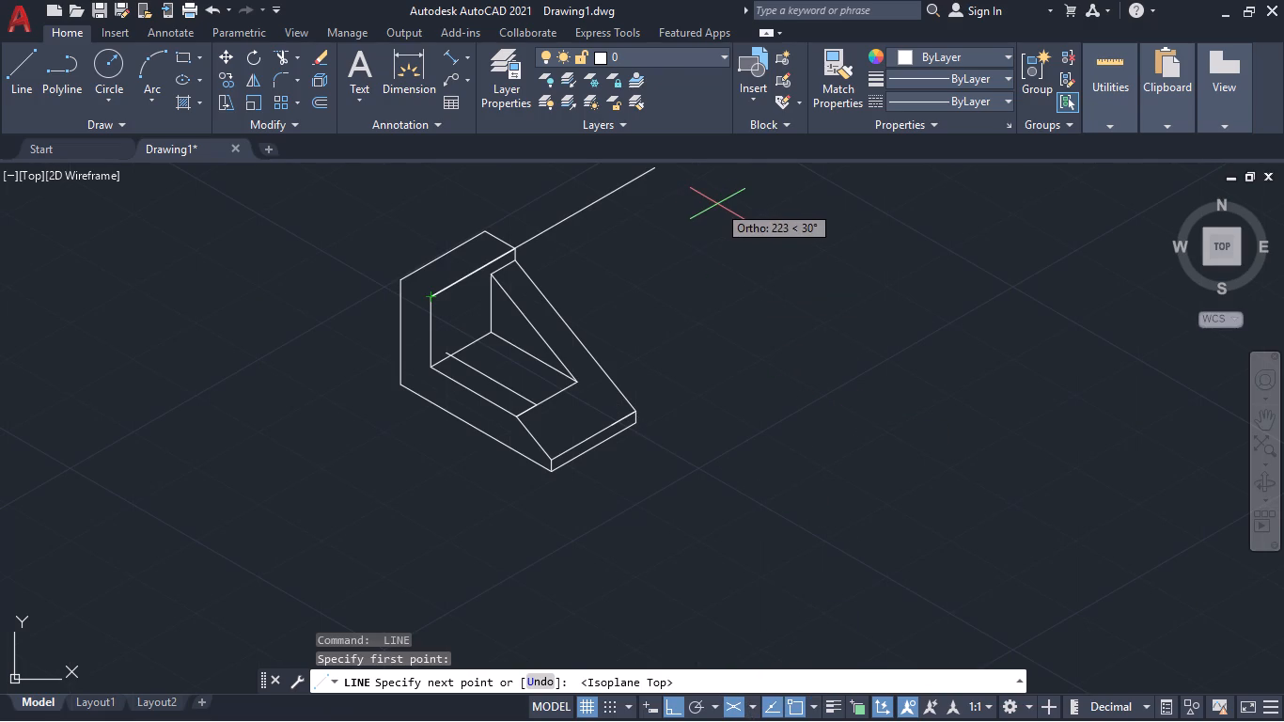
pyautogui.write('20')
pyautogui.press('Return')
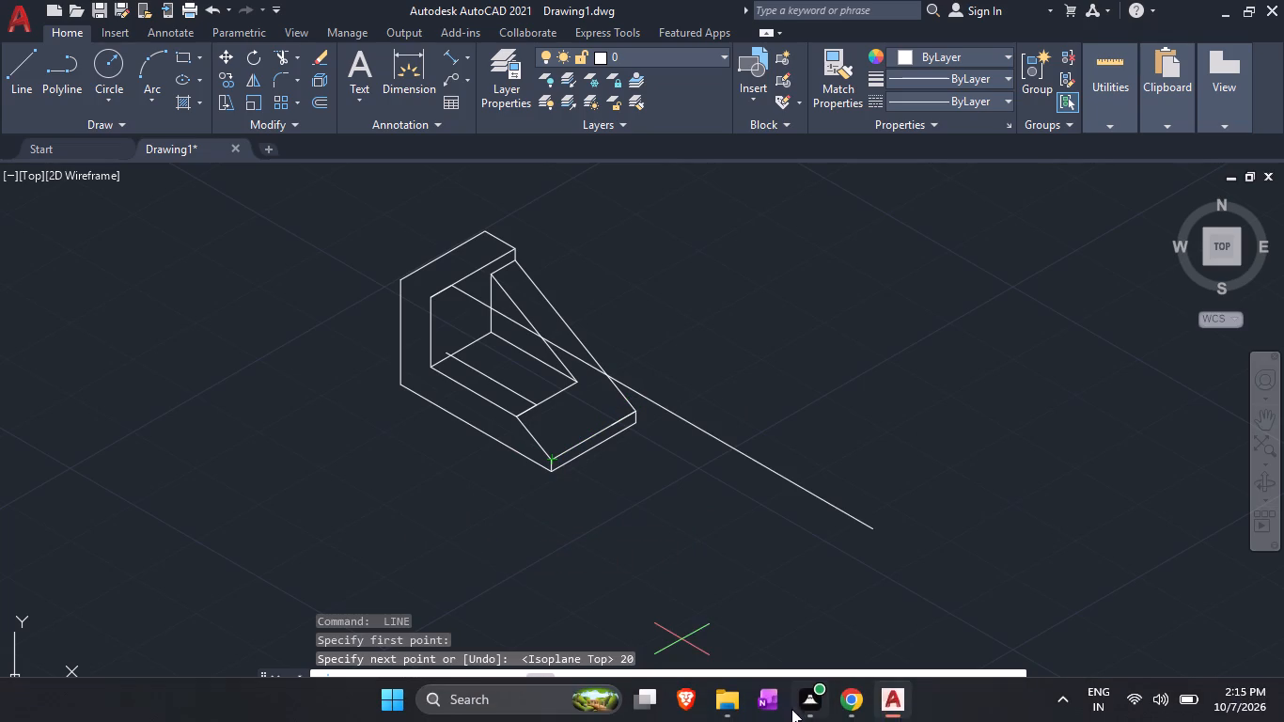
# Continue in the right isoplane with a vertical line down to where the 45 mm segments cross the floor's edge at the upright.
pyautogui.click(750, 701)
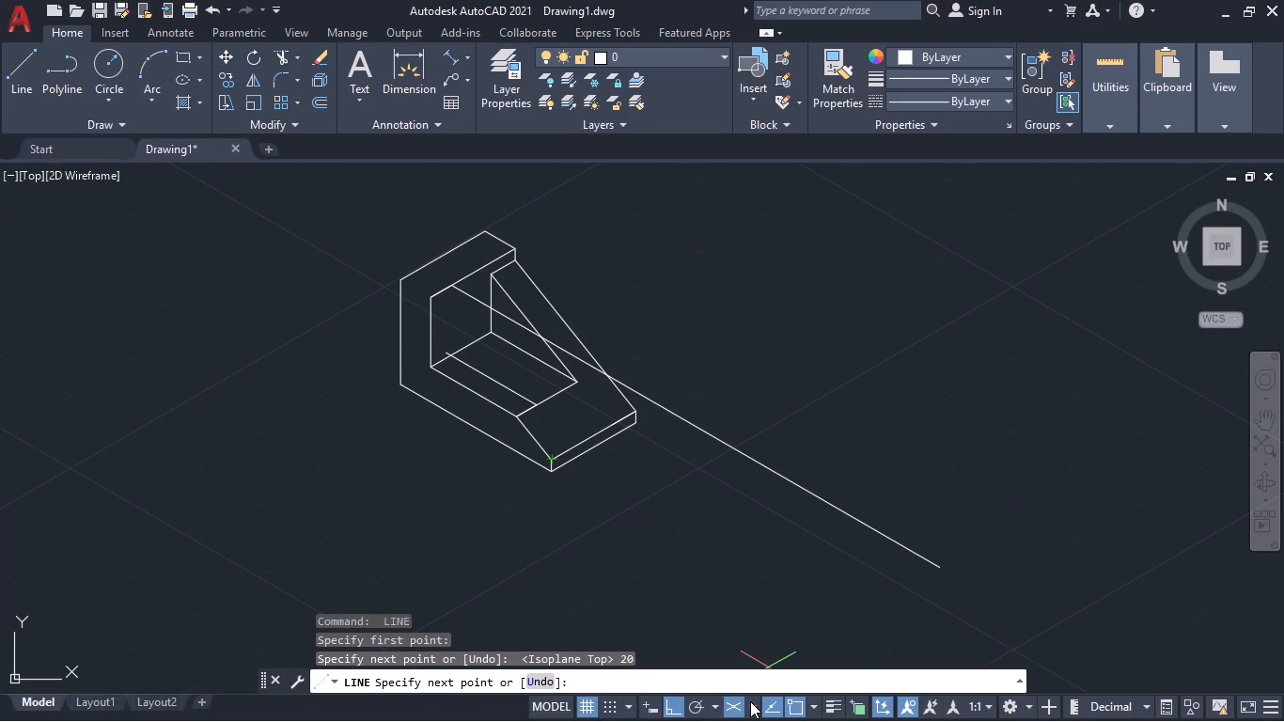
pyautogui.click(750, 667)
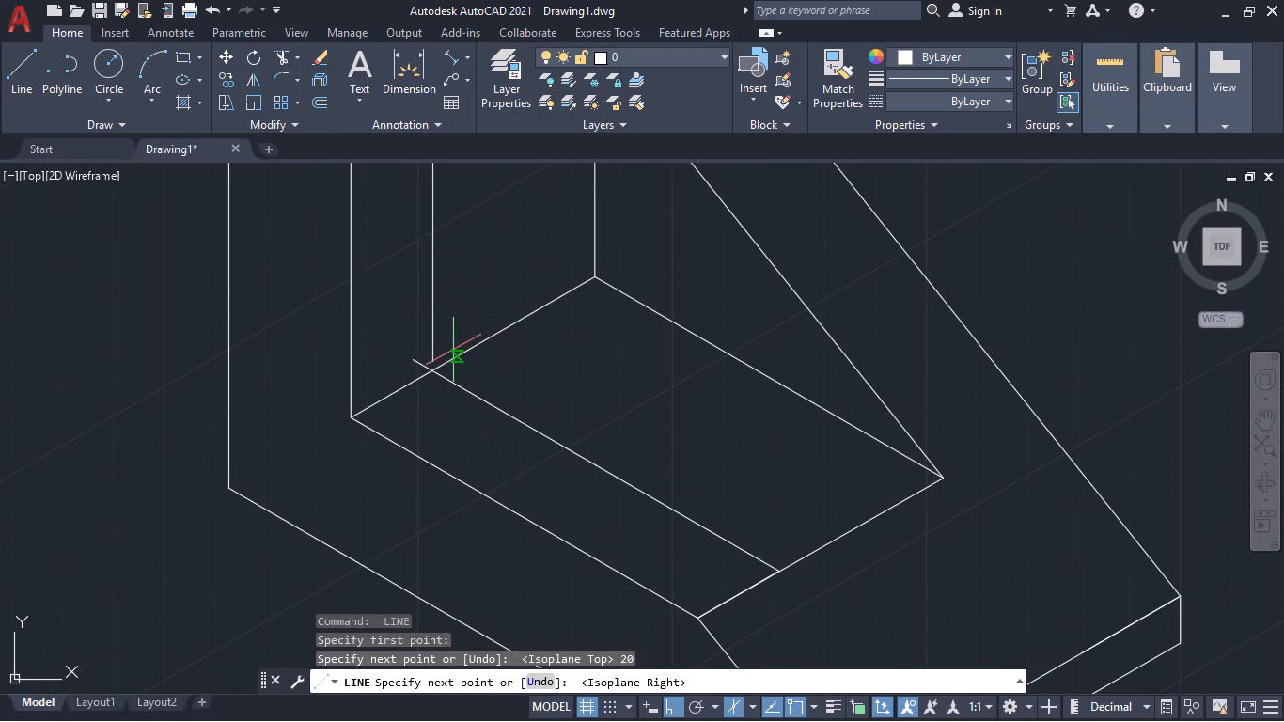
pyautogui.click(435, 367)
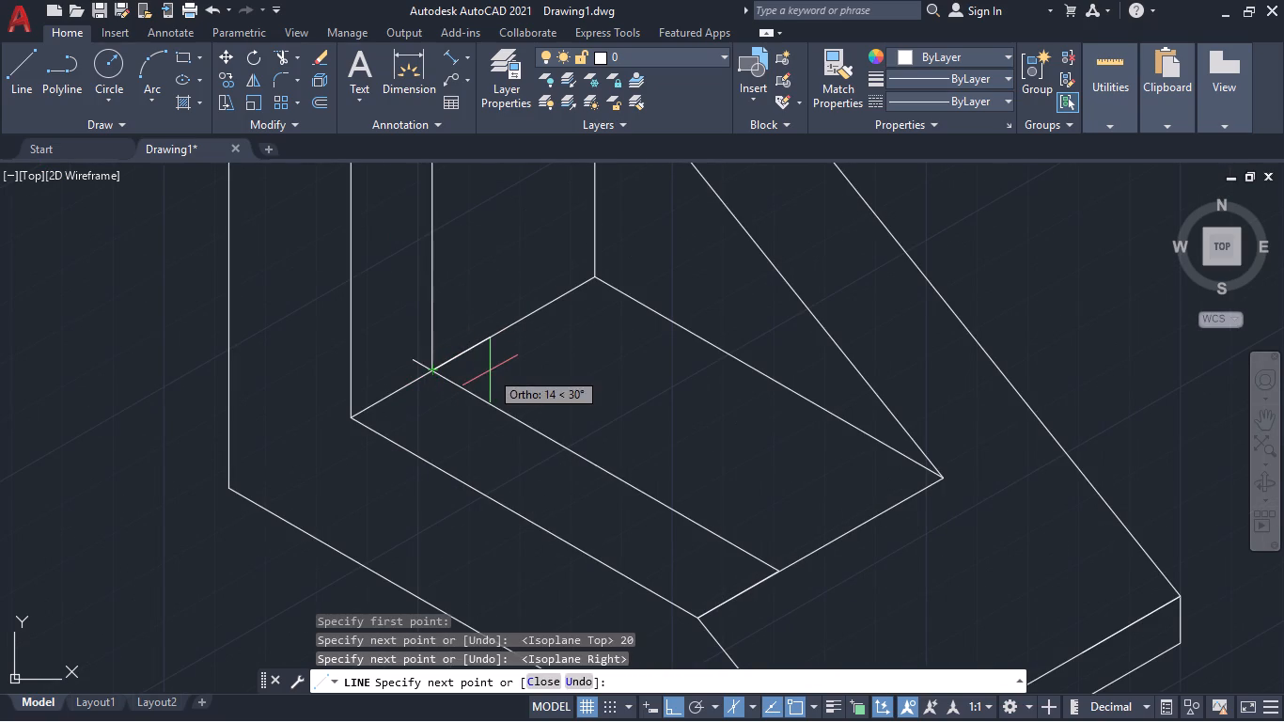
pyautogui.press('space')
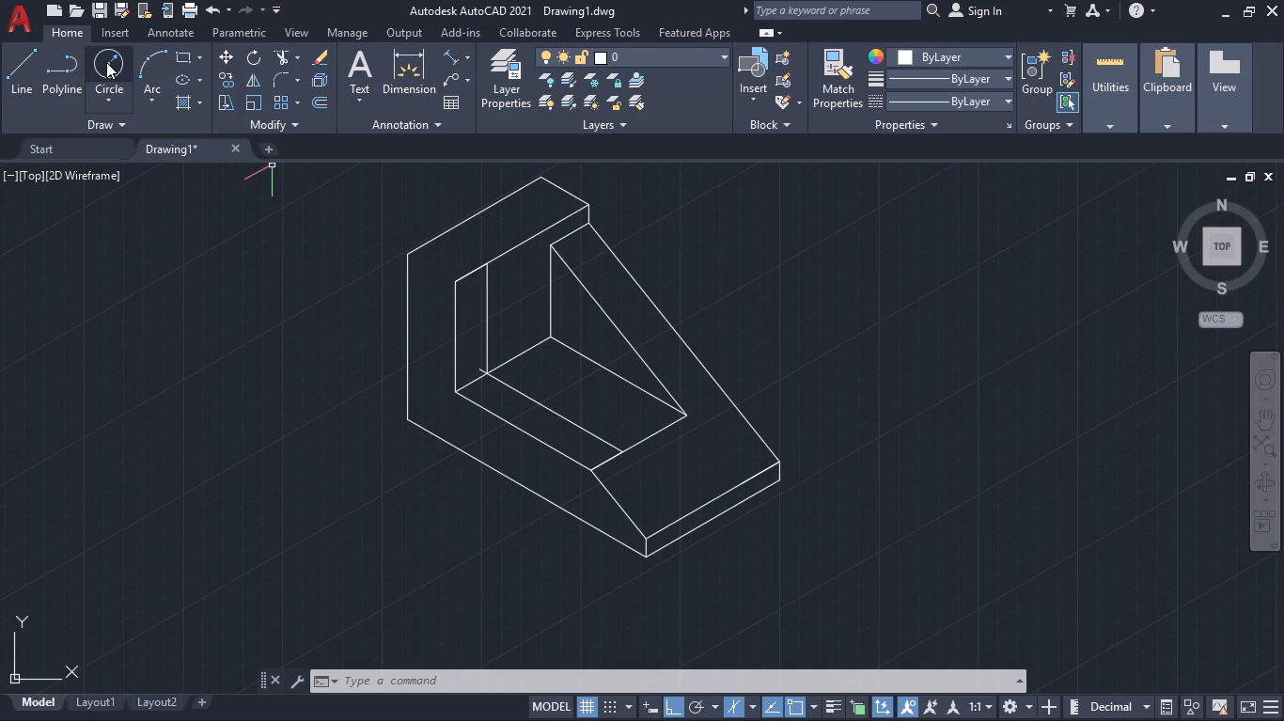
# Draw a 20 mm line down from the new vertical line's top end, followed by a short segment parallel to the upright's top edge.
pyautogui.click(25, 61)
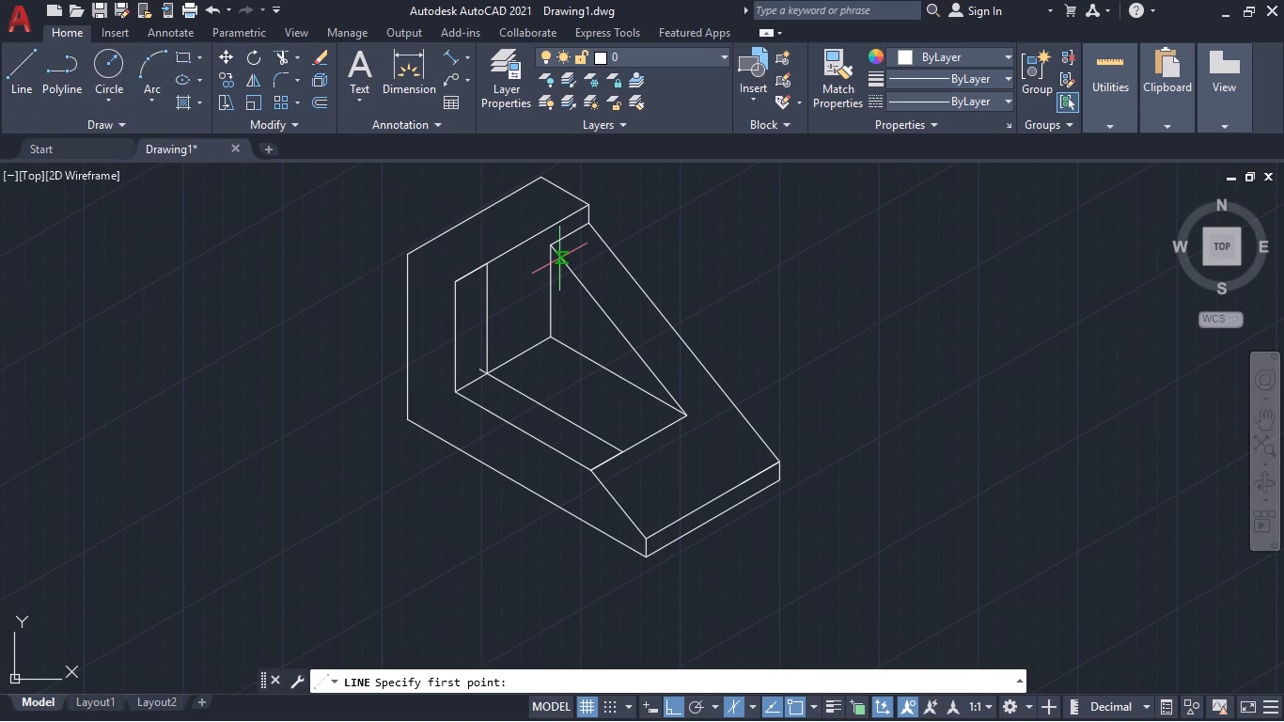
pyautogui.click(488, 263)
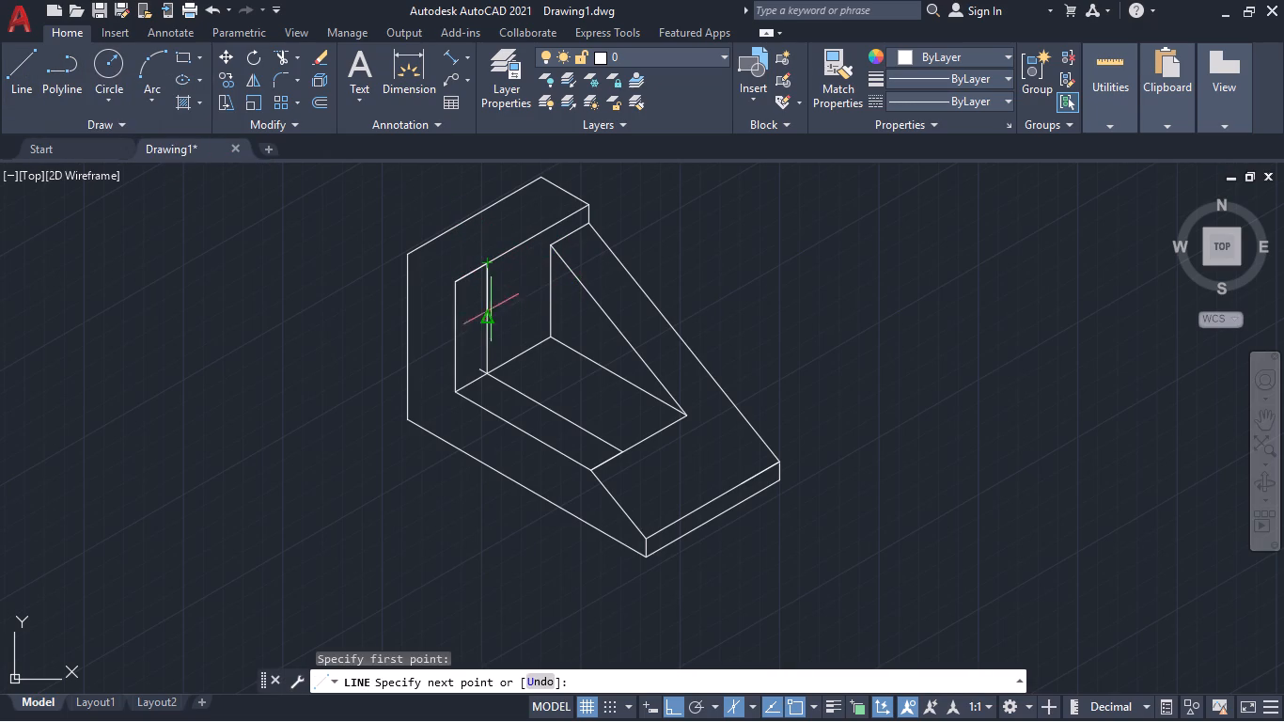
pyautogui.write('20')
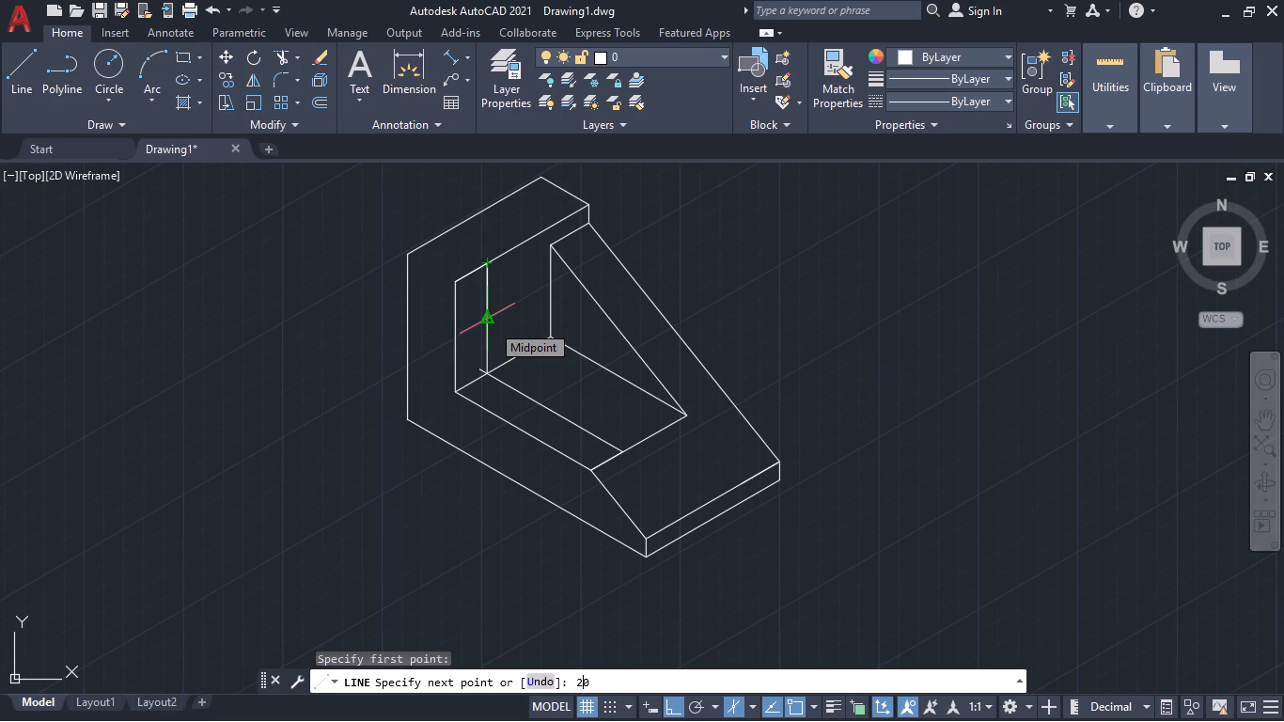
pyautogui.press('Return')
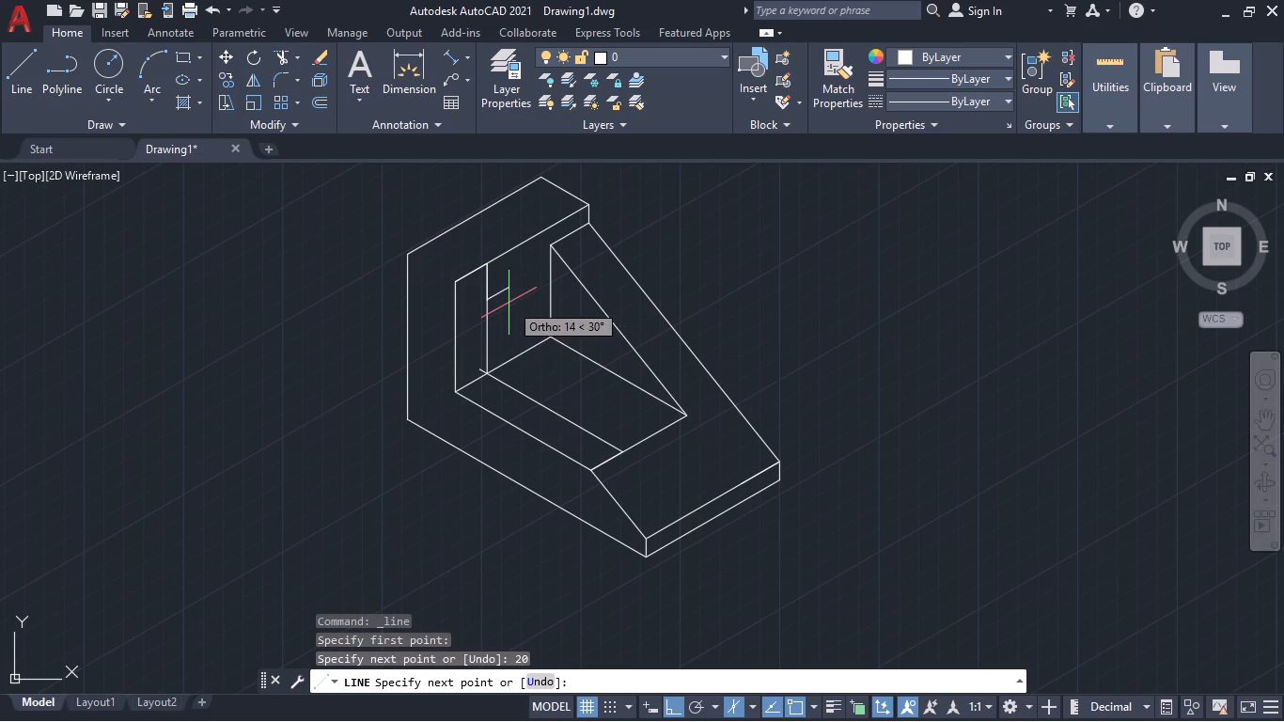
pyautogui.click(497, 302)
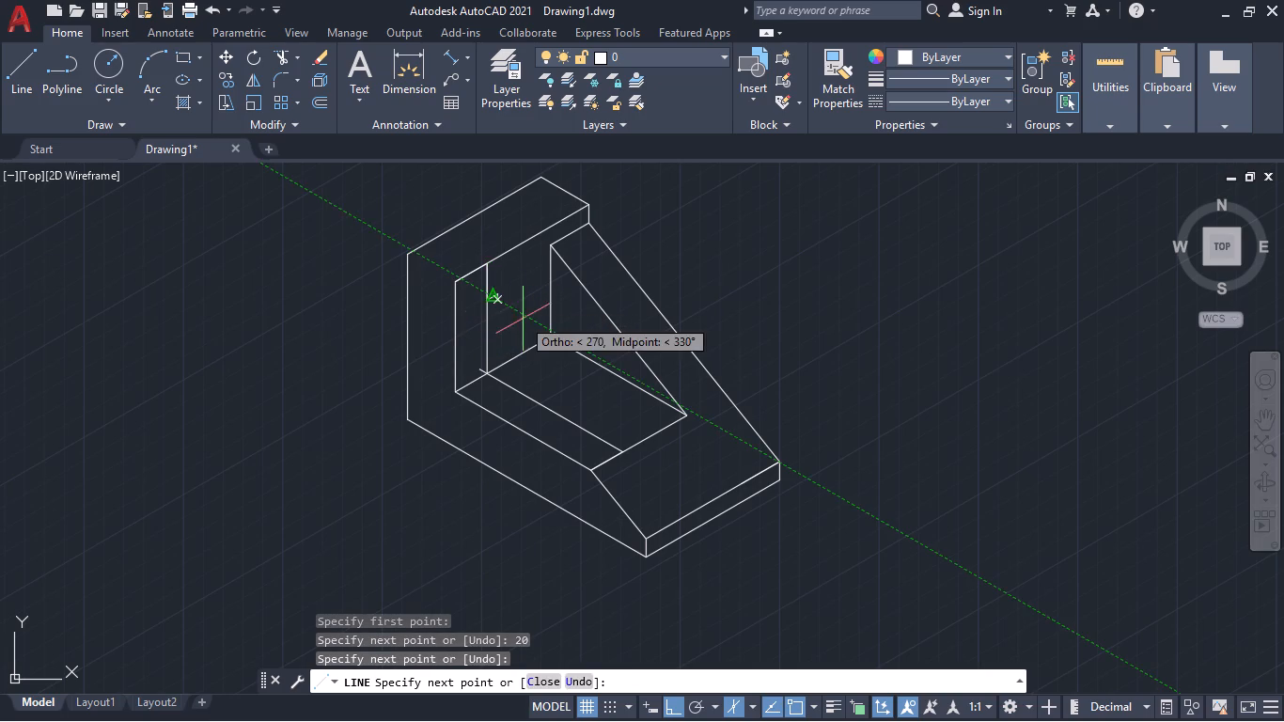
pyautogui.press('space')
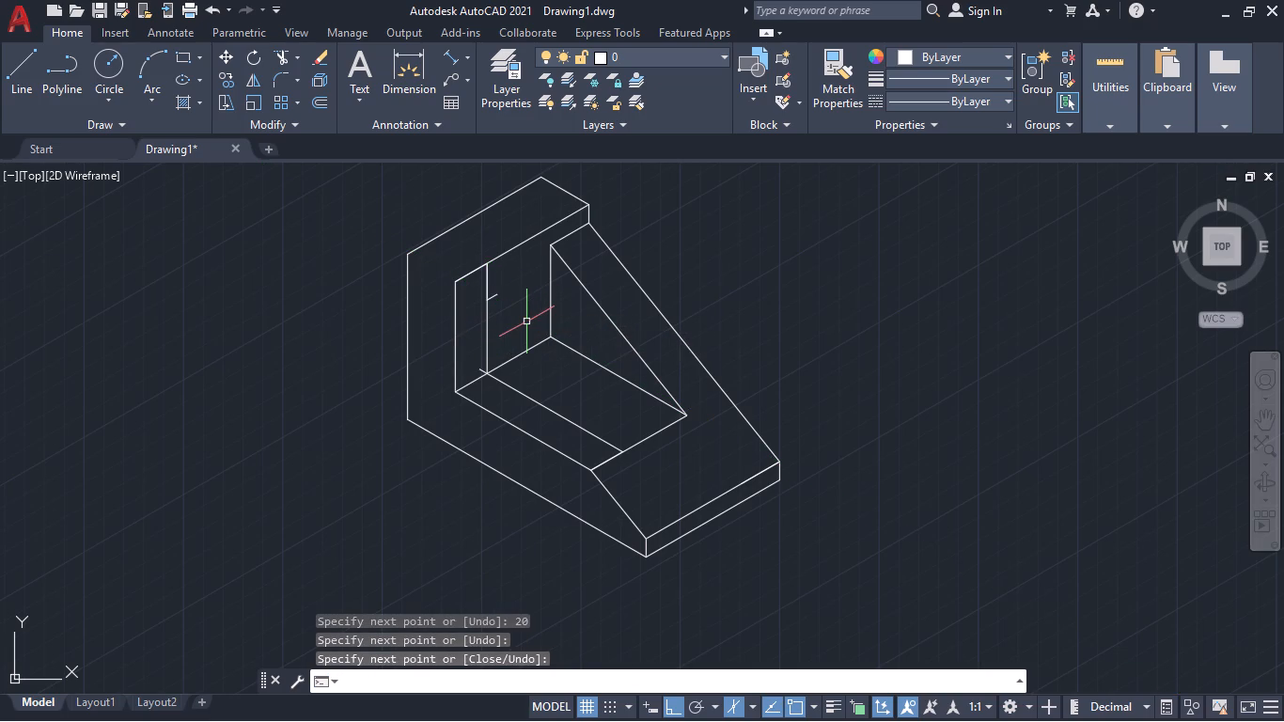
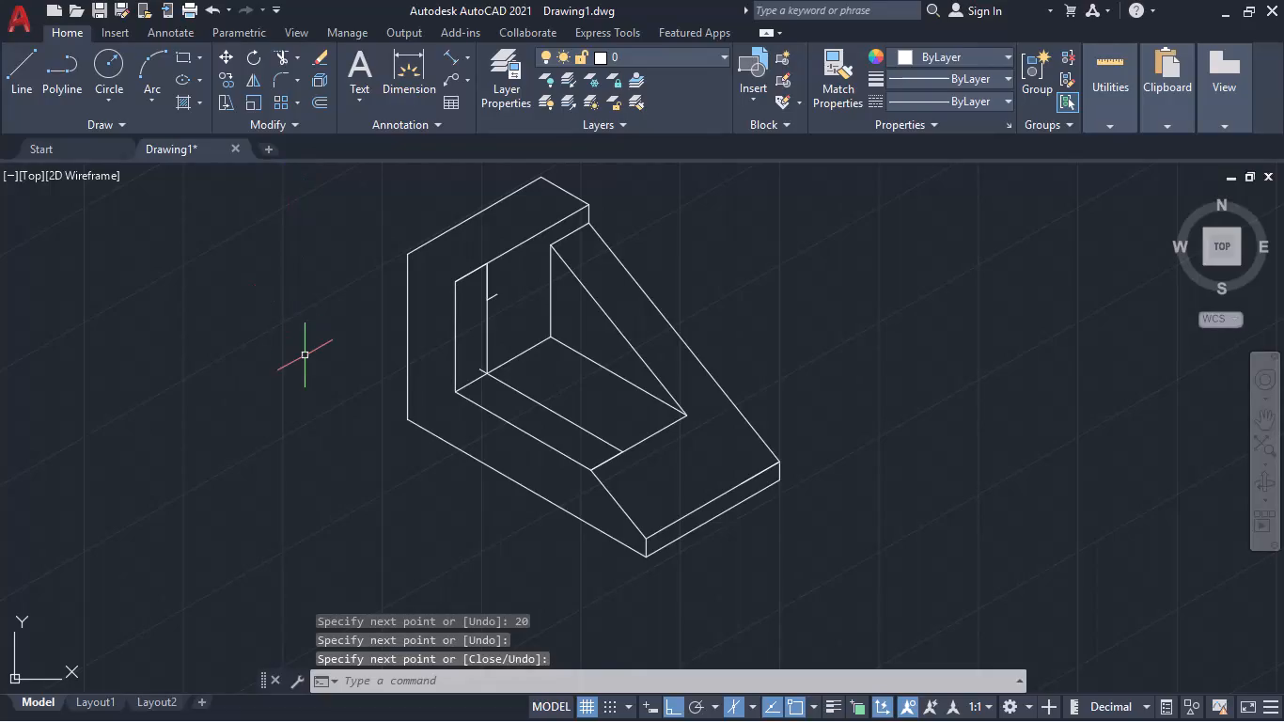
# Draw an isocircle of radius 10 on the upright's inner face, centred where the short segment meets the vertical construction line.
pyautogui.write('el')
pyautogui.press('Return')
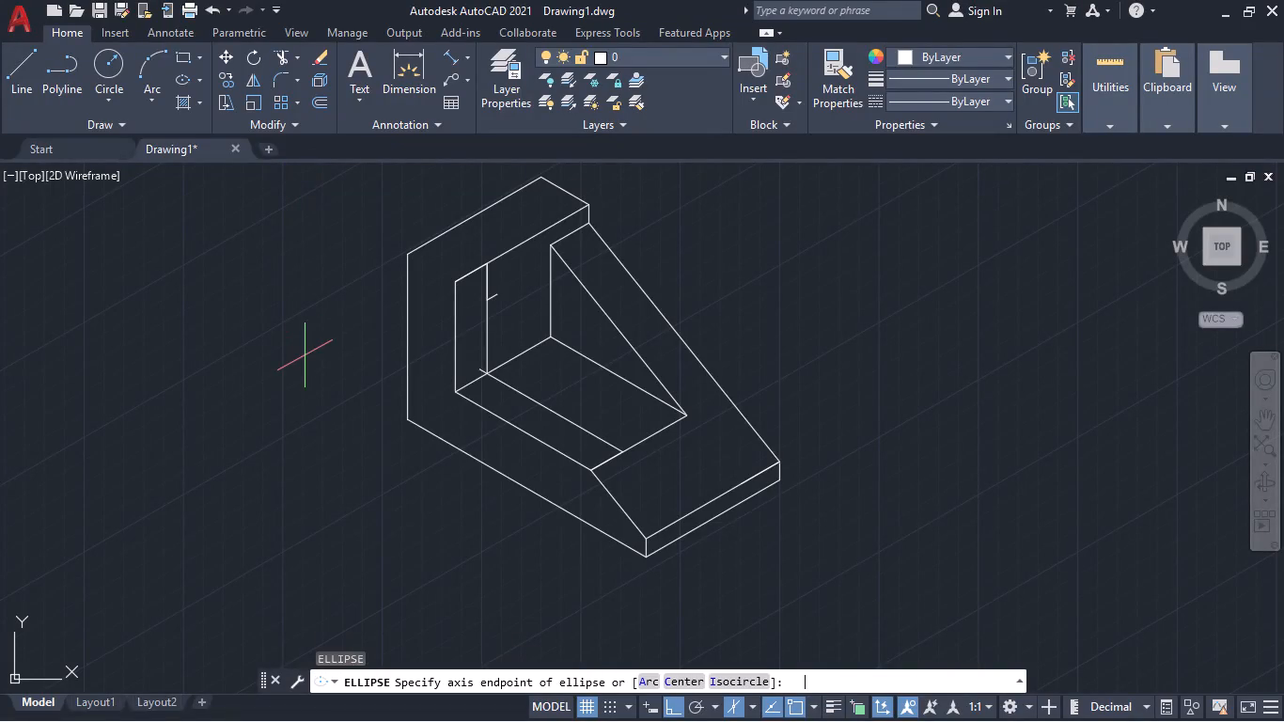
pyautogui.press('i')
pyautogui.press('Return')
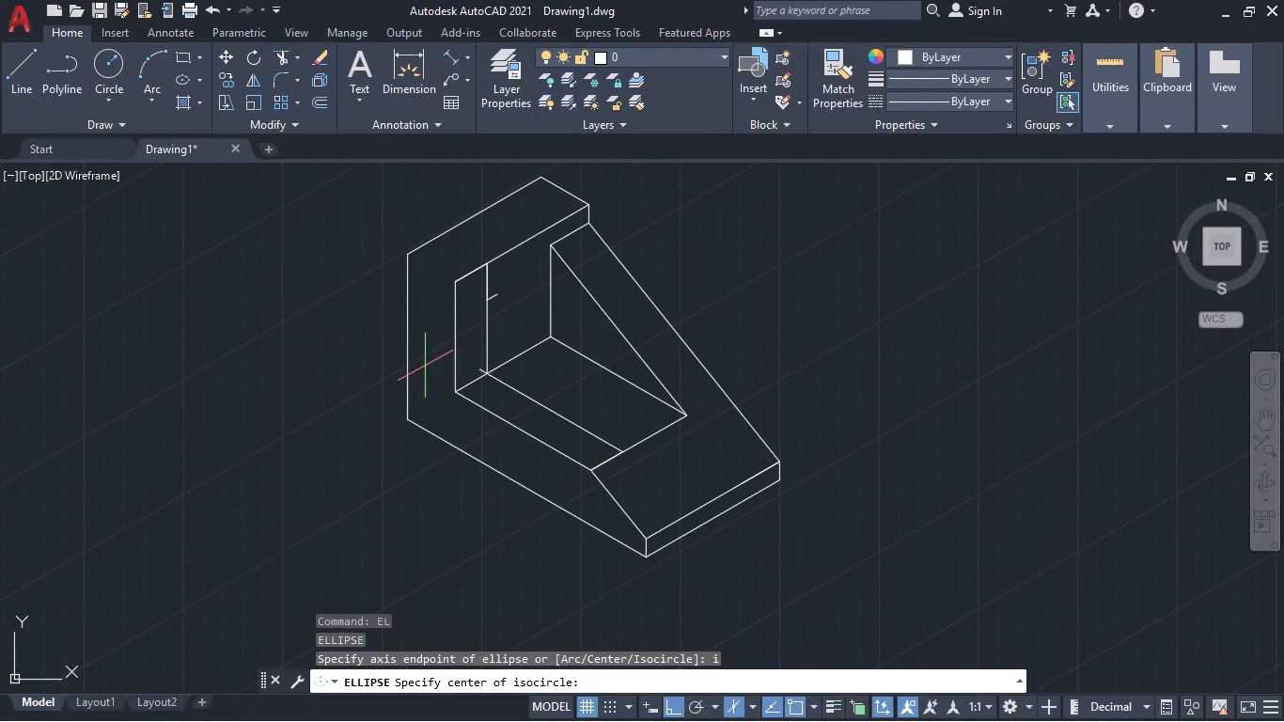
pyautogui.click(480, 291)
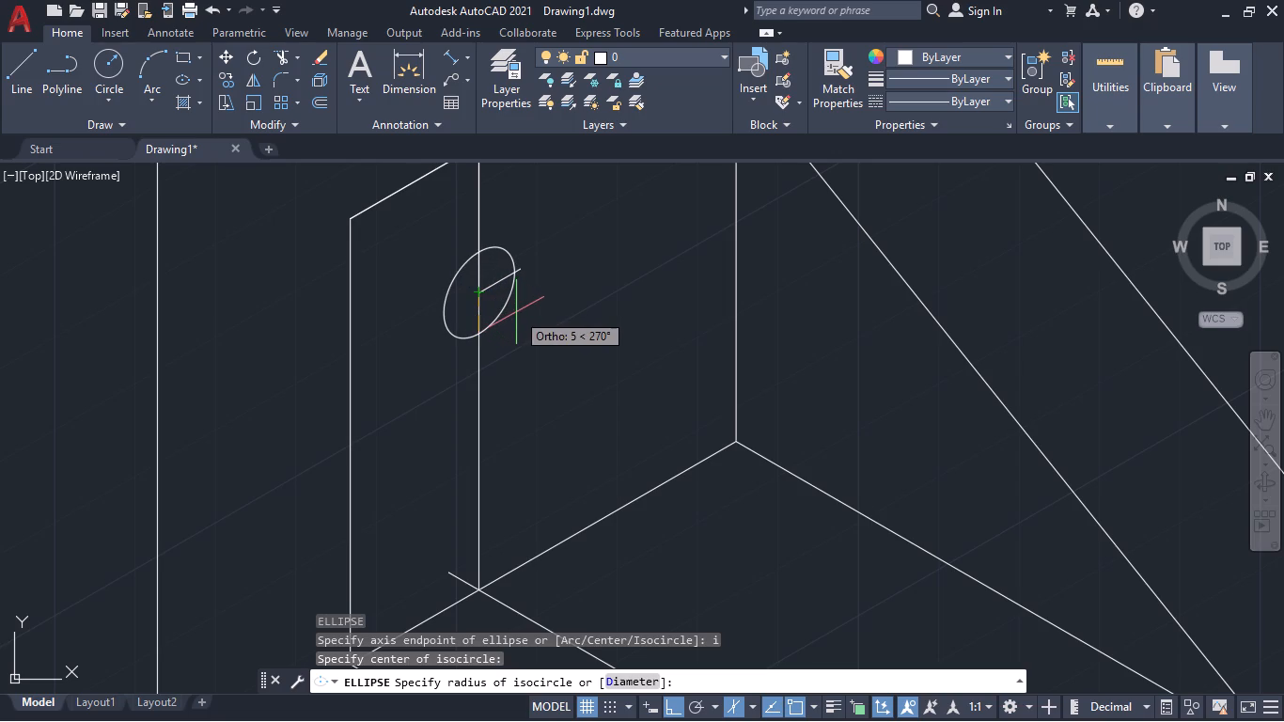
pyautogui.write('10')
pyautogui.press('Return')
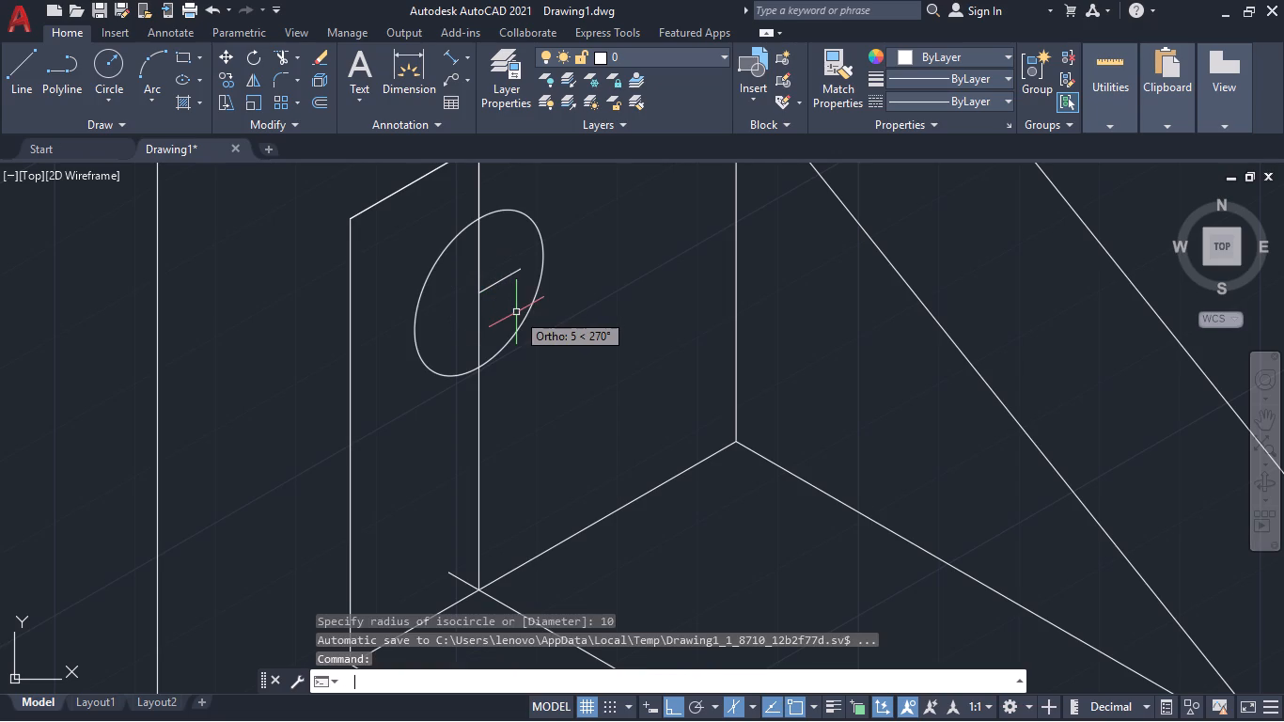
pyautogui.keyDown('ctrl'); pyautogui.scroll(-1, 516, 312); pyautogui.keyUp('ctrl')
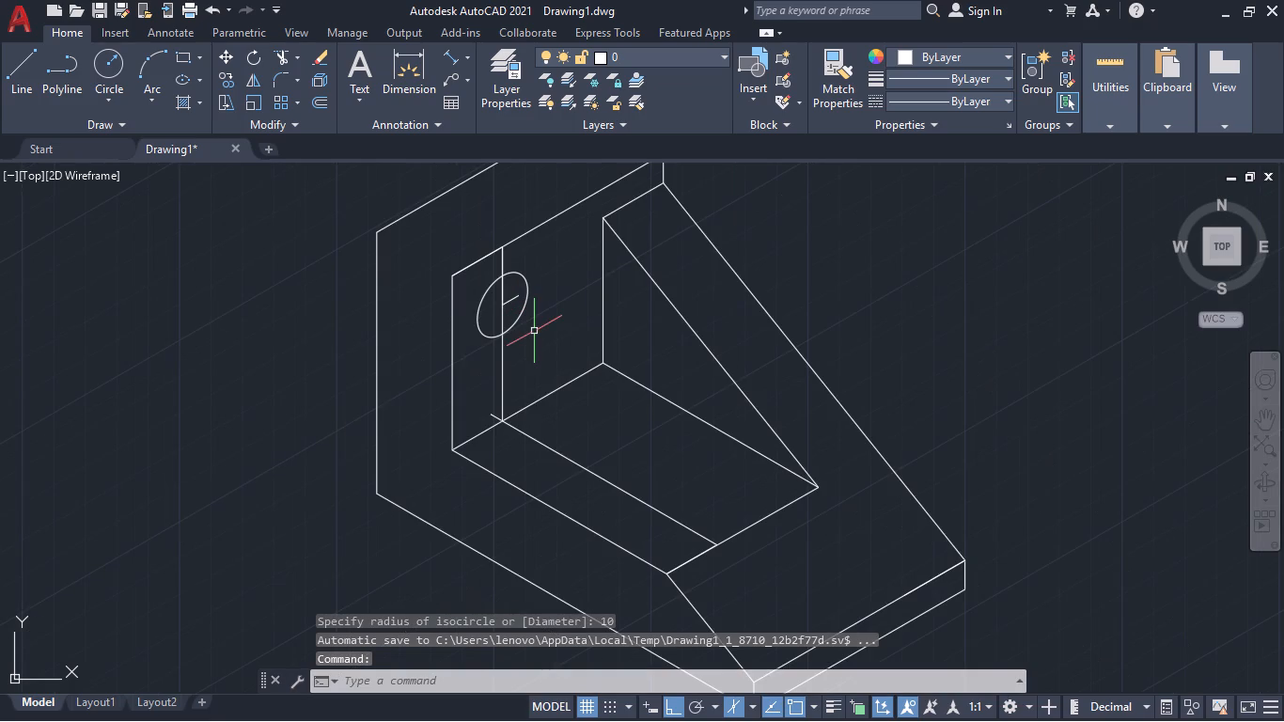
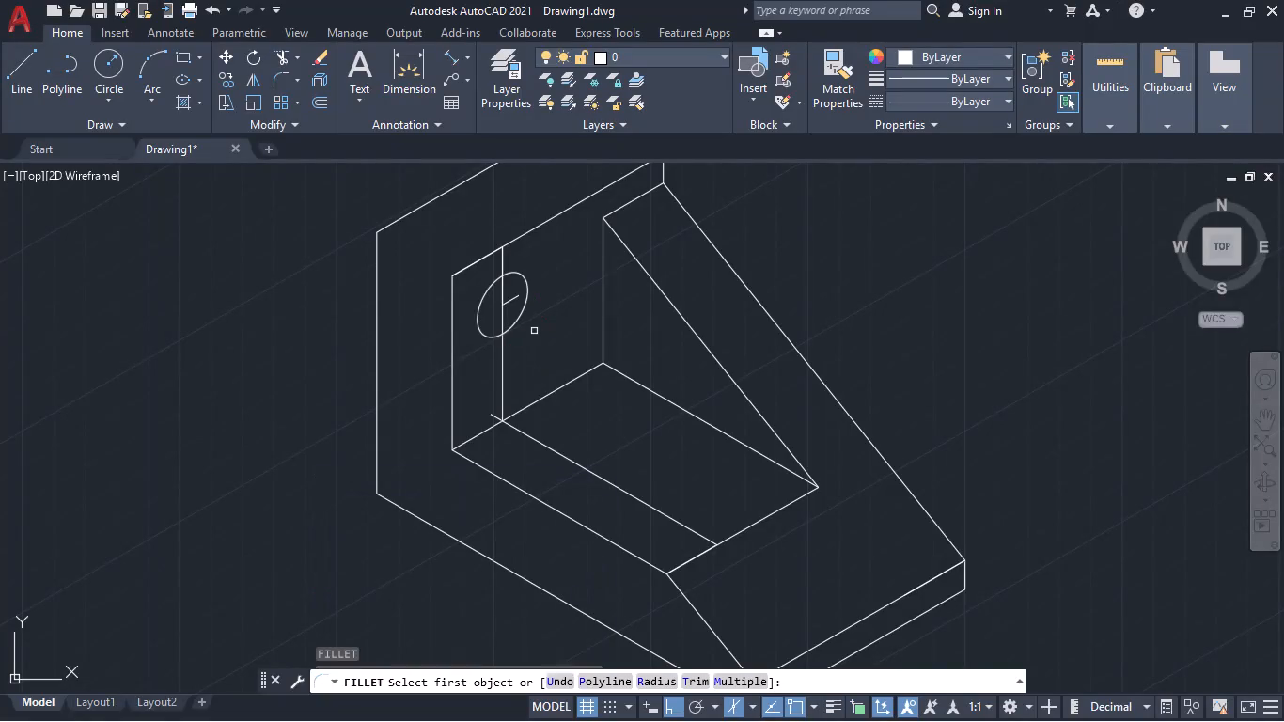
# Fillet the upper outer corners of the upright's inner face outline and its outer outline with radius 20.
pyautogui.press('r')
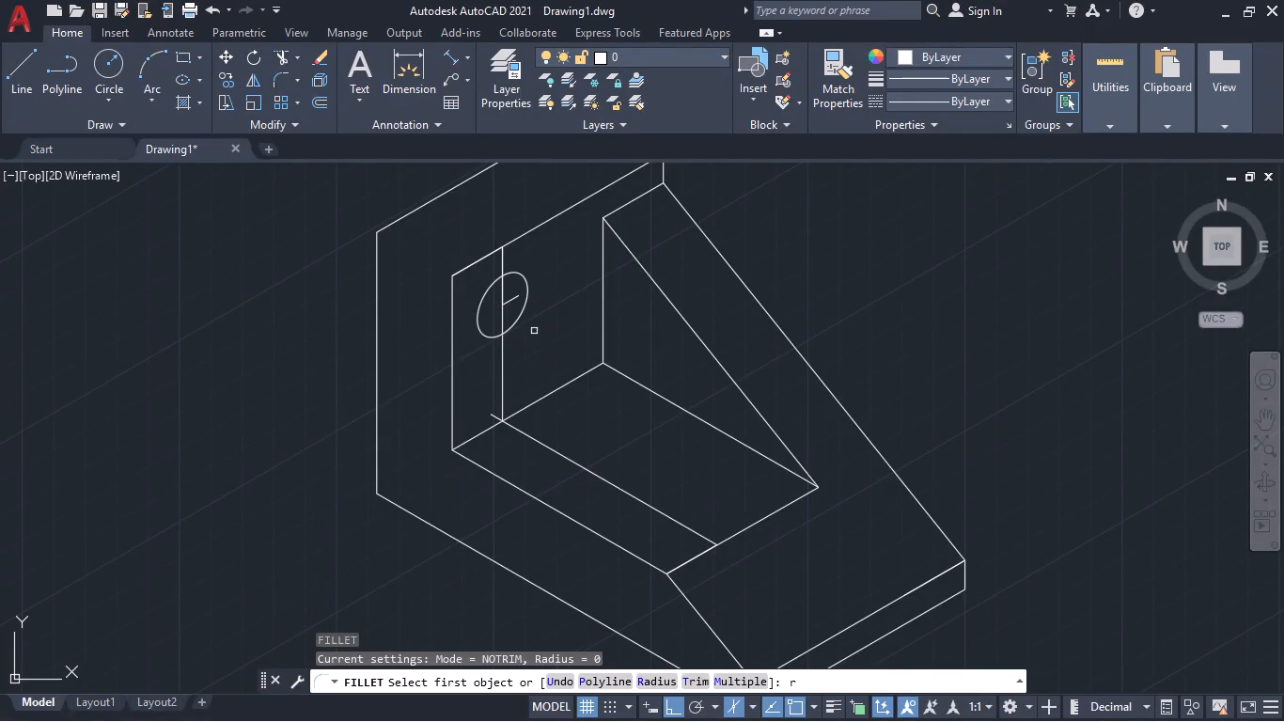
pyautogui.press('Return')
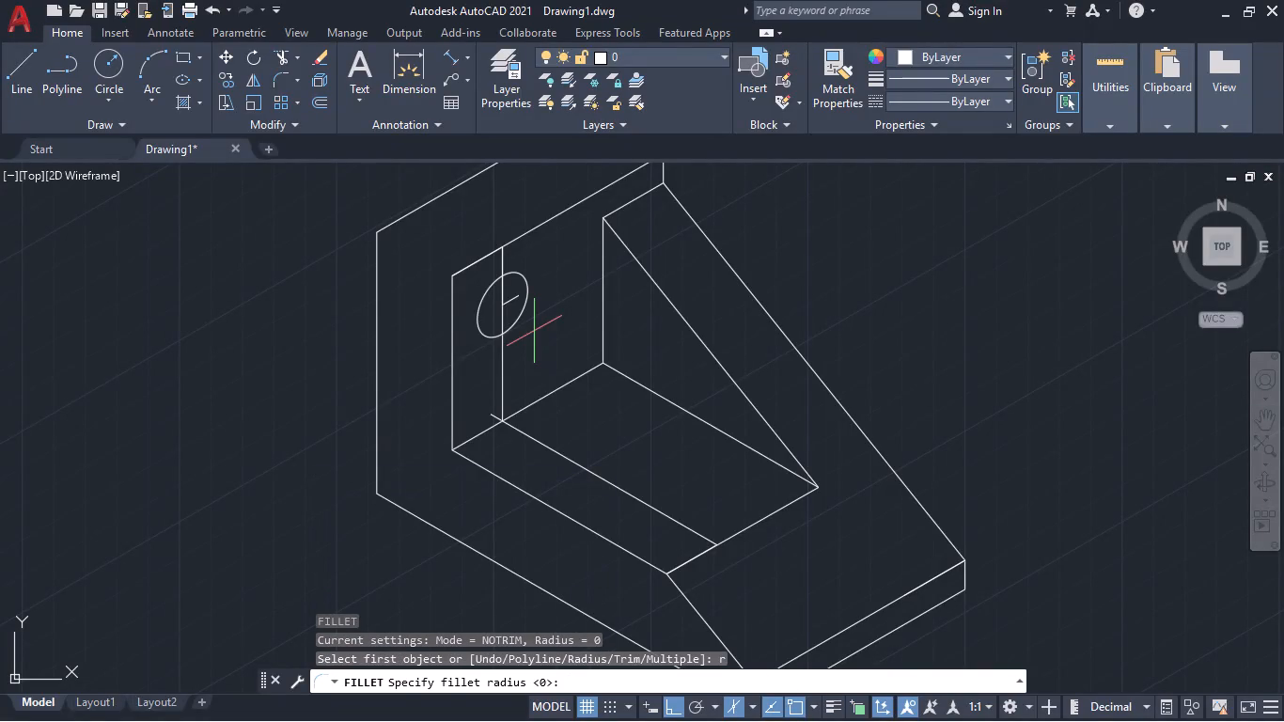
pyautogui.write('20')
pyautogui.press('Return')
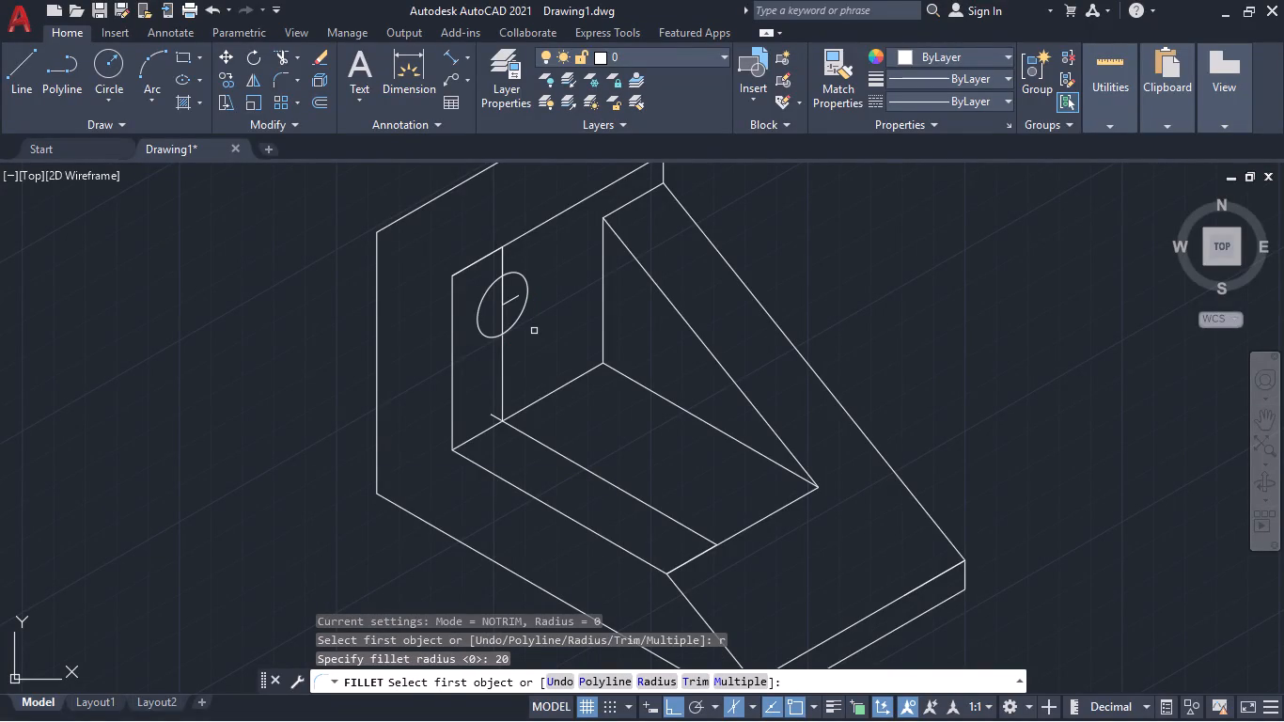
pyautogui.click(470, 269)
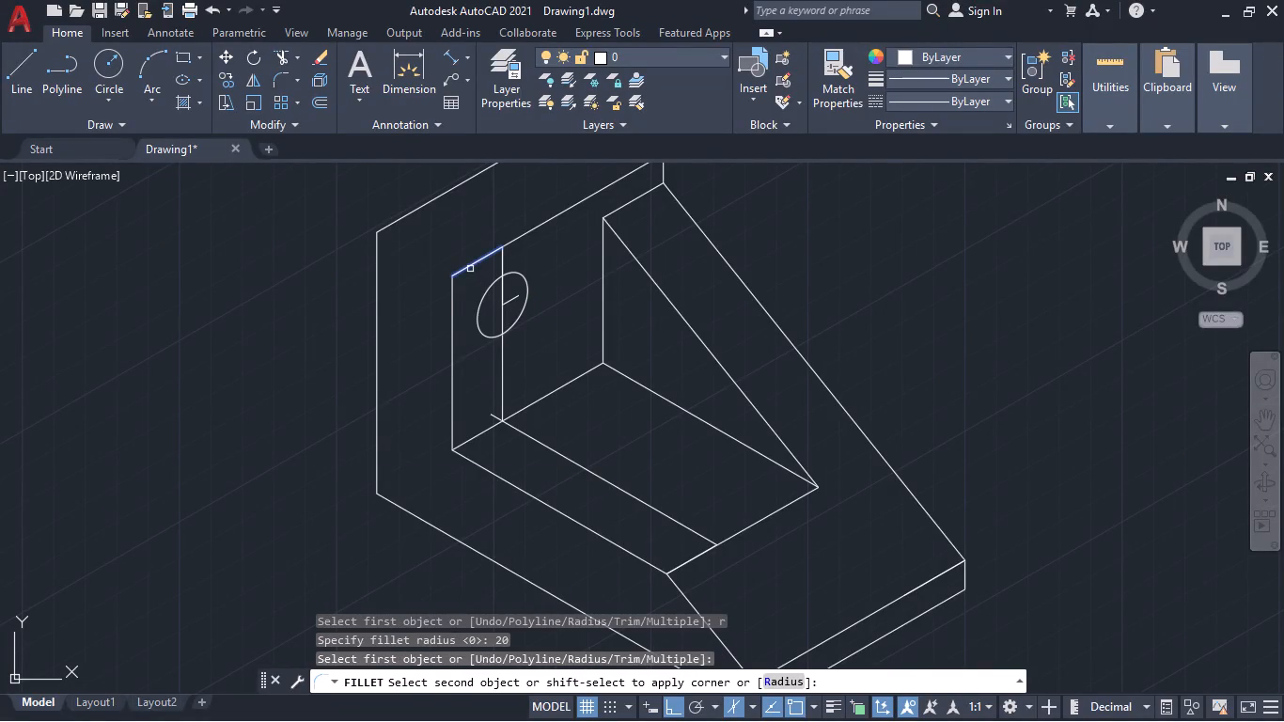
pyautogui.click(452, 302)
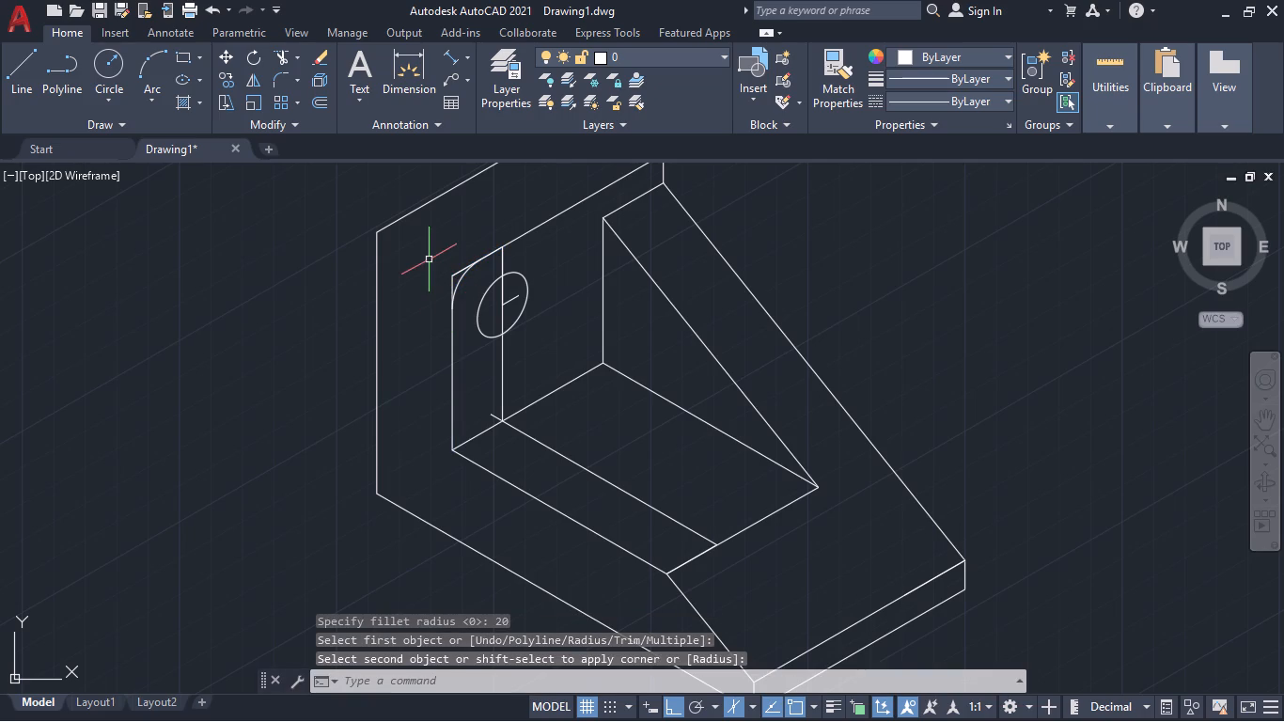
pyautogui.press('space')
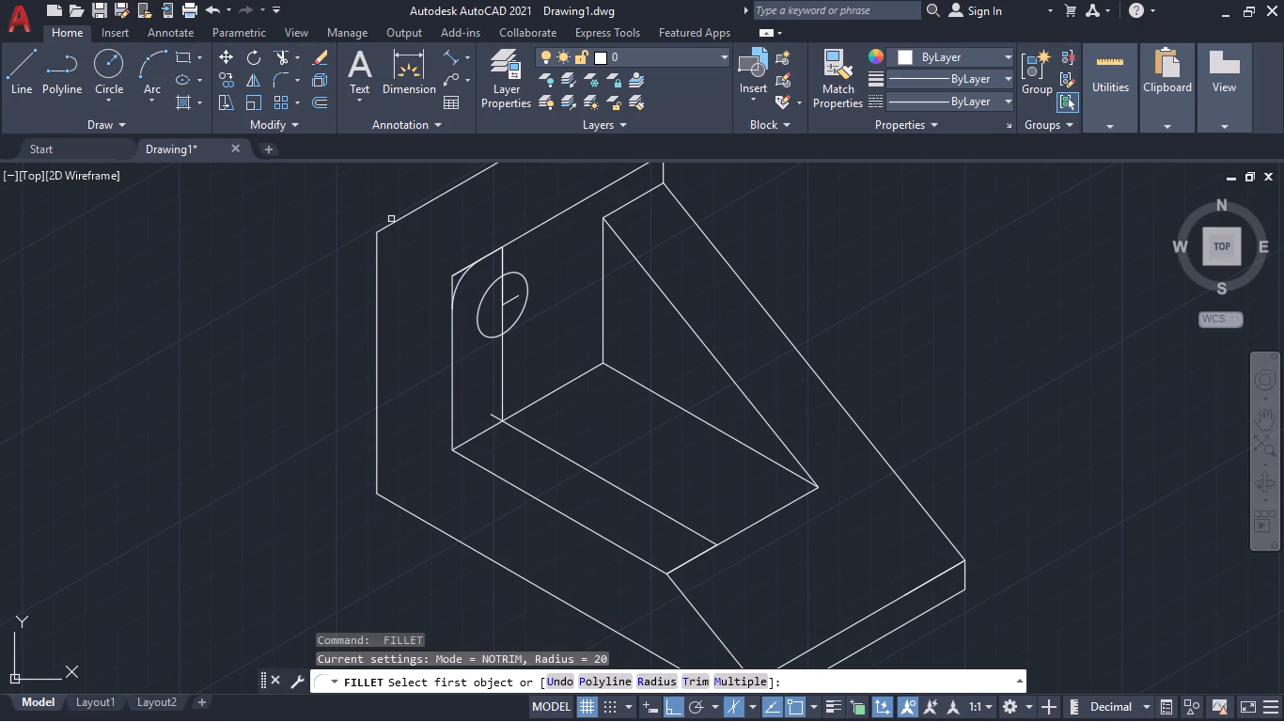
pyautogui.click(394, 223)
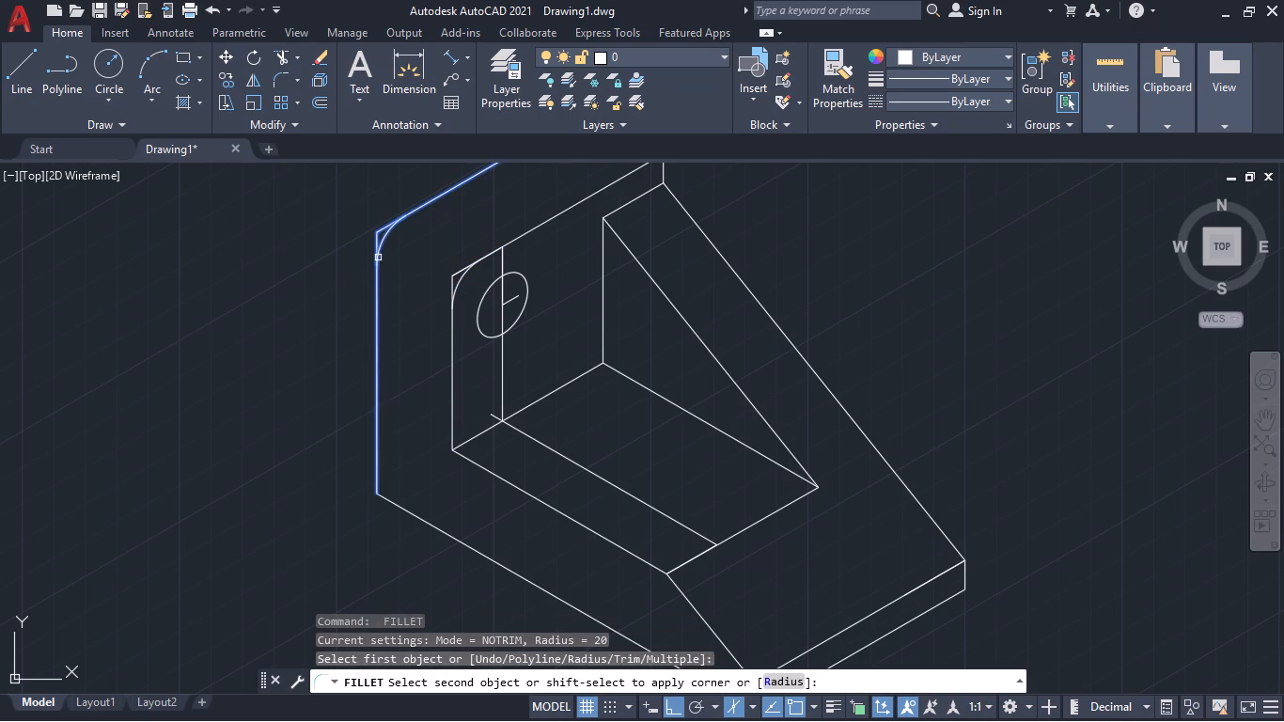
pyautogui.click(378, 258)
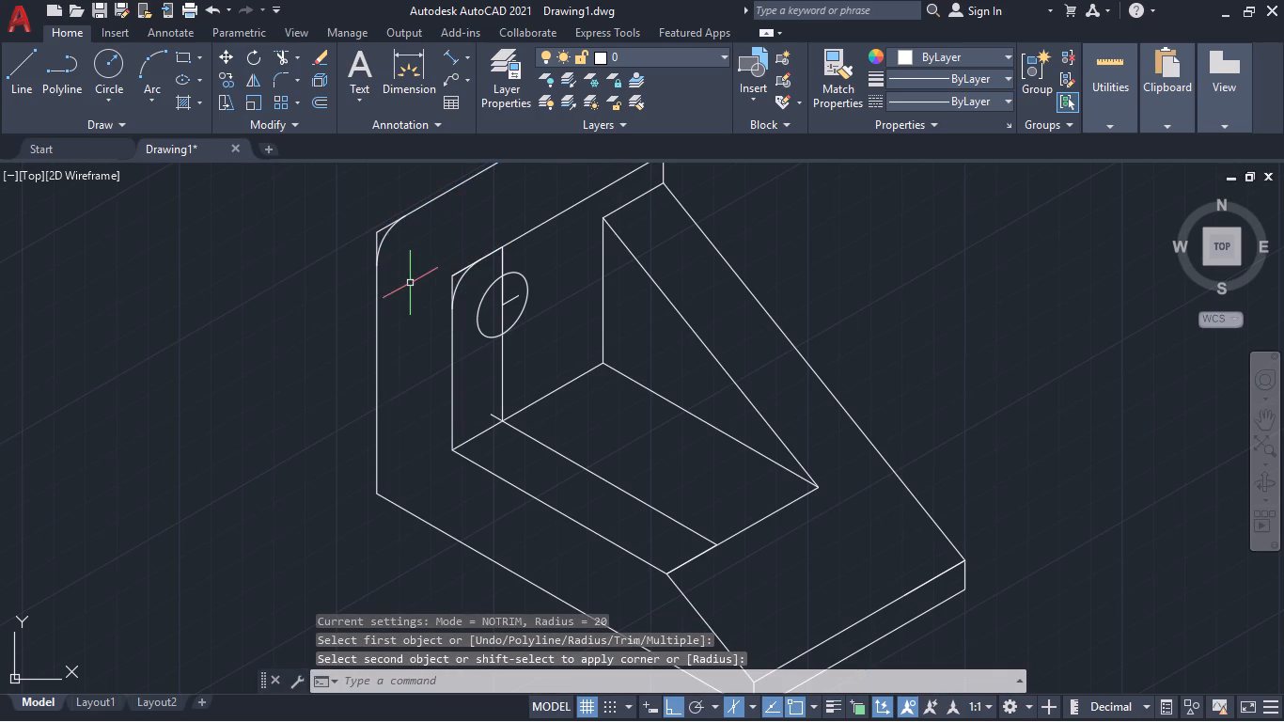
# Trim the leftover sharp corner lines beyond the fillet arcs at both rounded upper corners of the upright.
pyautogui.write('tr')
pyautogui.press('Return')
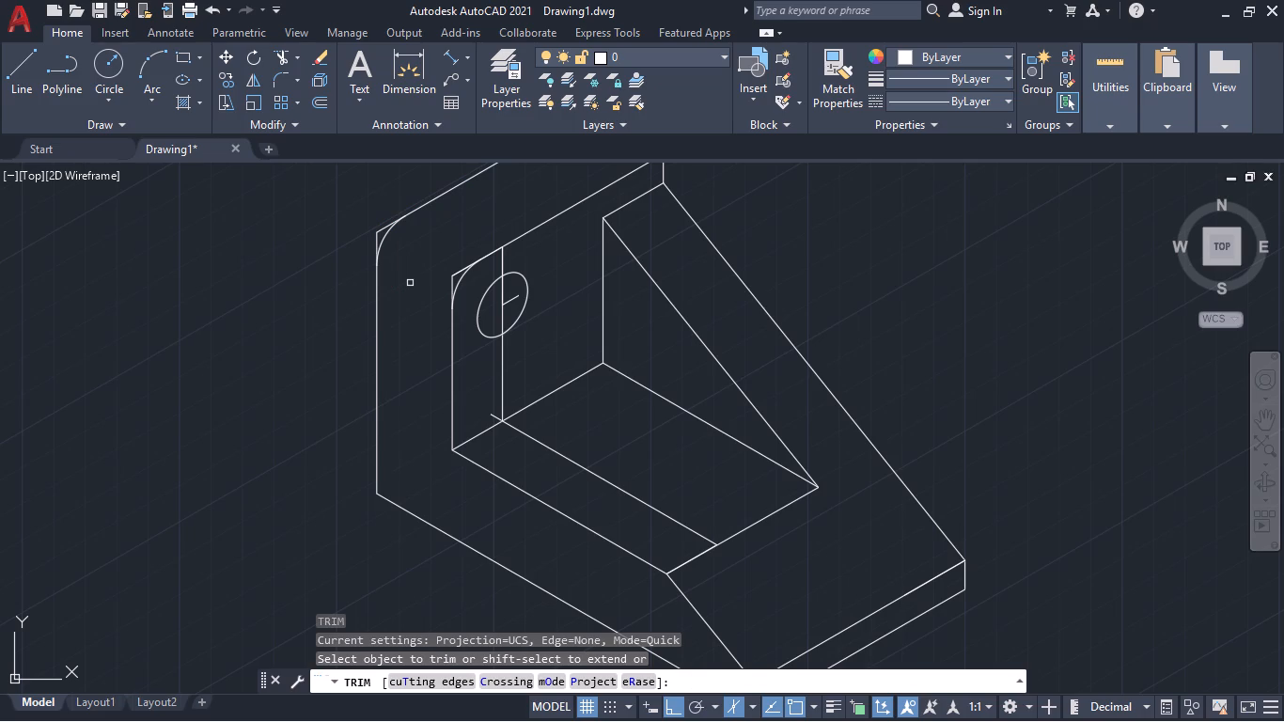
pyautogui.click(373, 237)
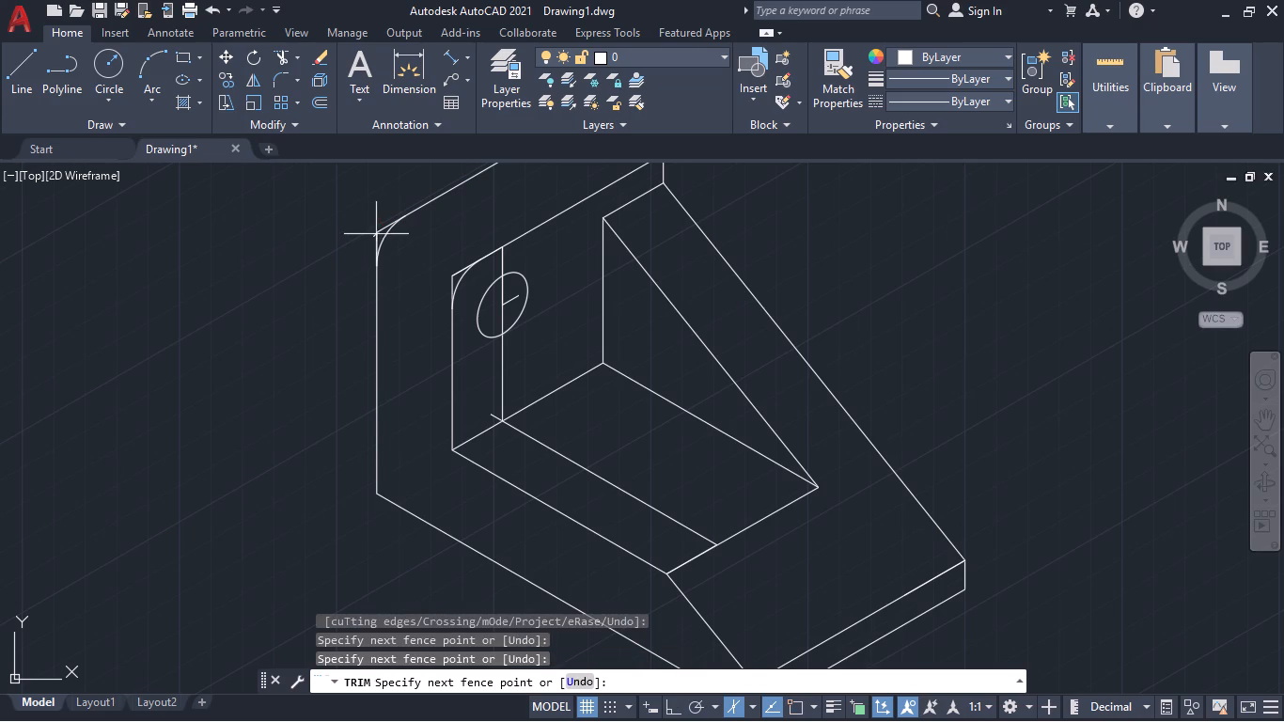
pyautogui.click(381, 227)
pyautogui.click(460, 259)
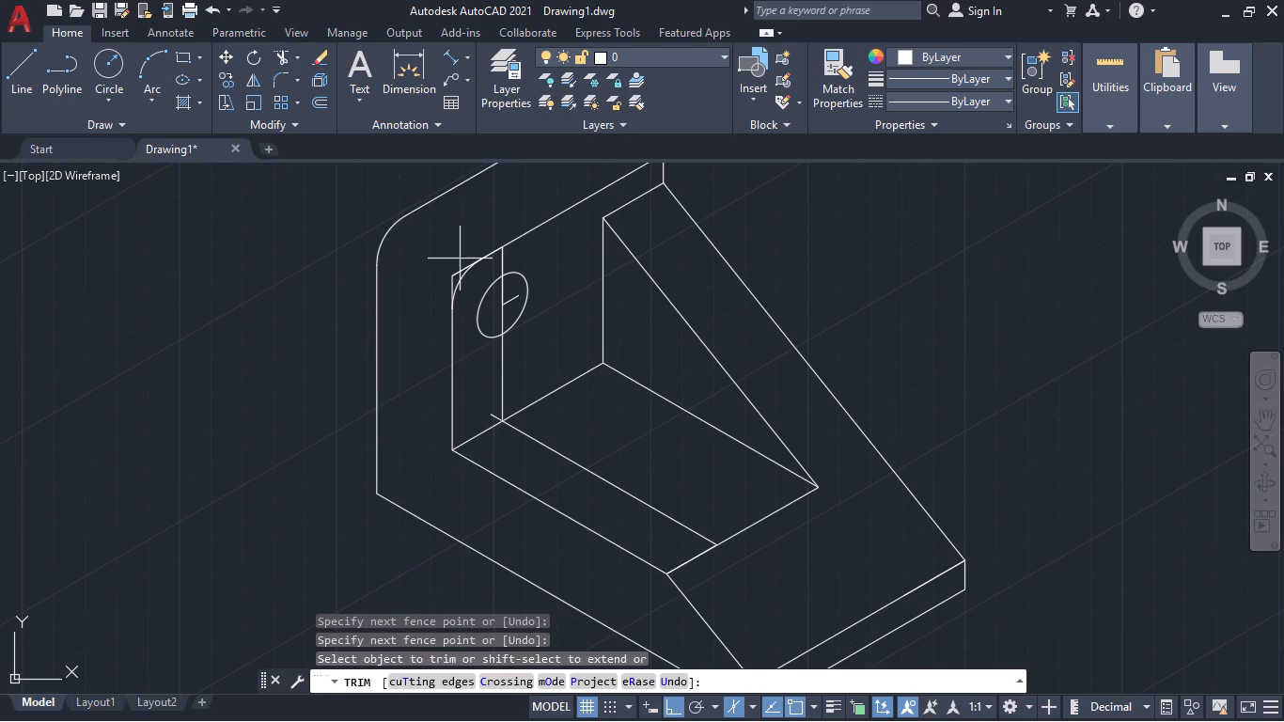
pyautogui.click(447, 296)
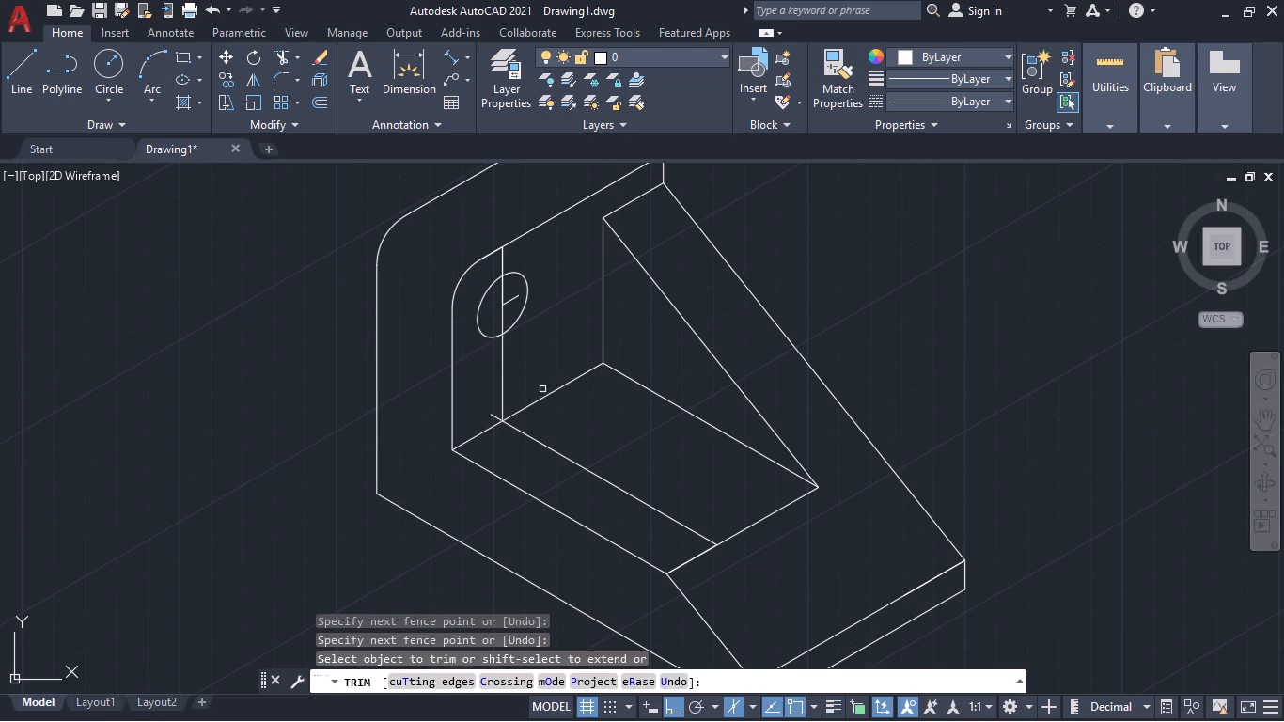
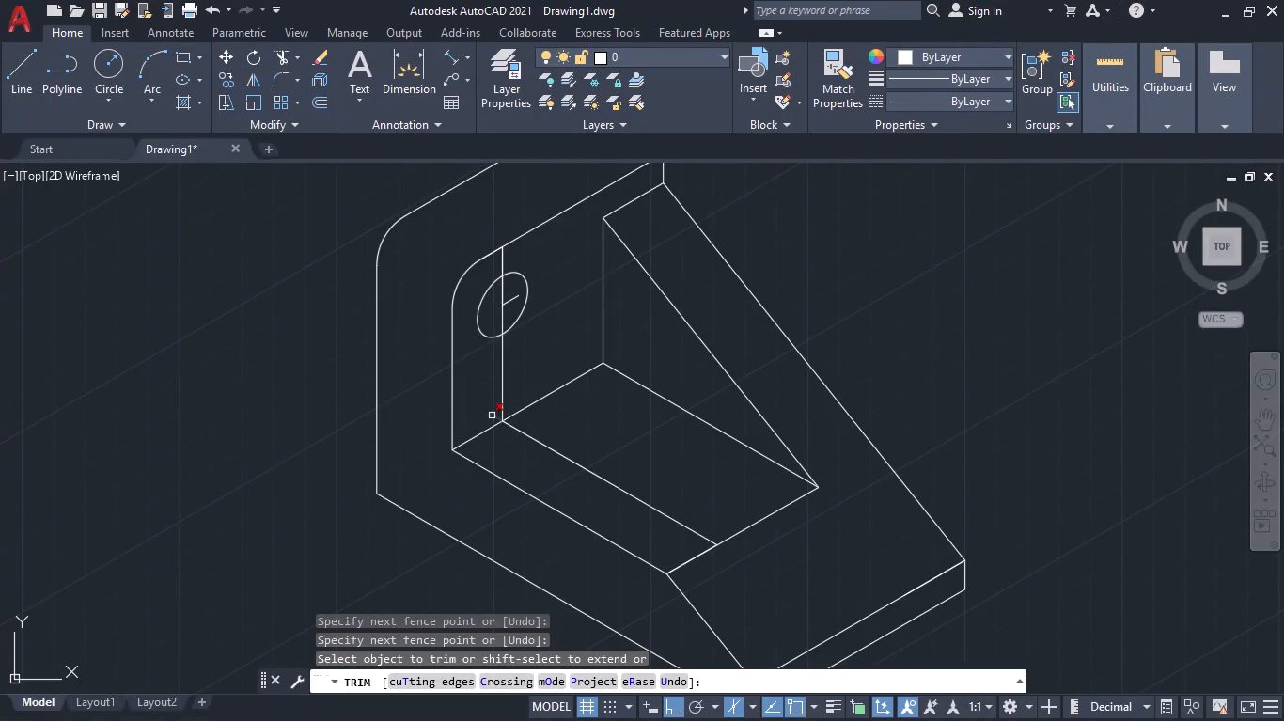
# Trim away the leftover vertical and short crosswise construction lines around and inside the hole on the upright's inner face.
pyautogui.click(492, 416)
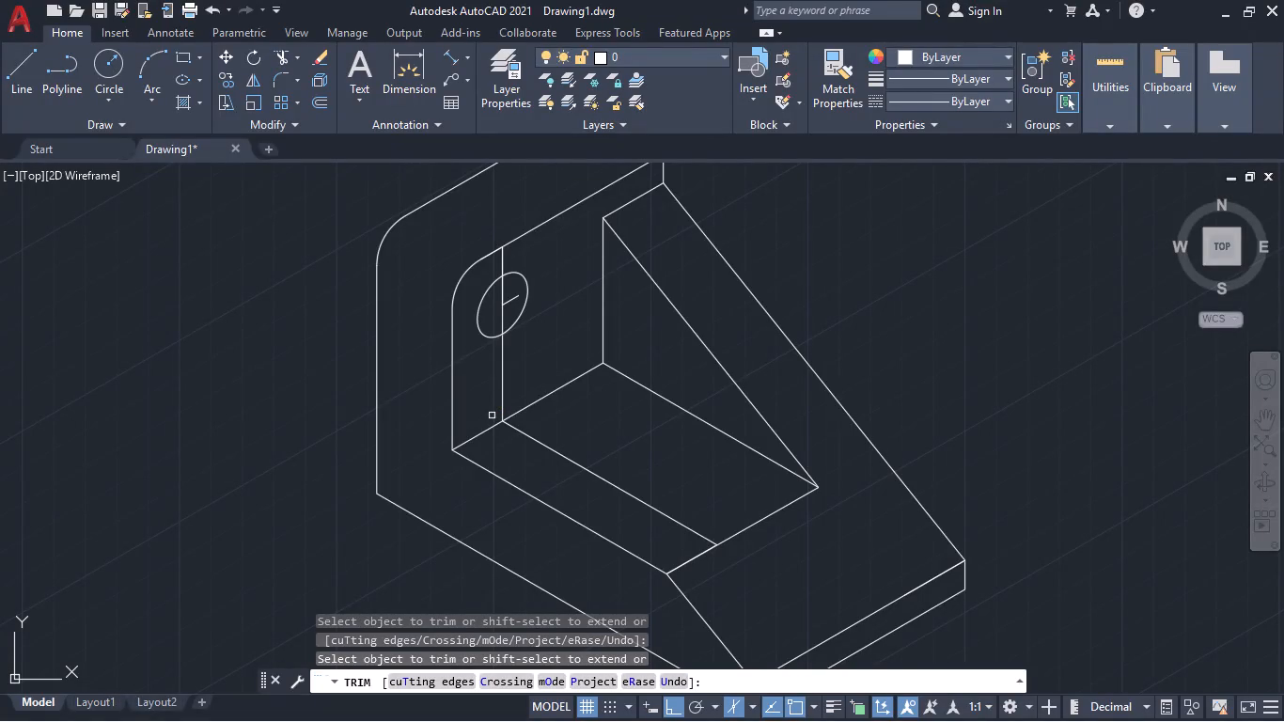
pyautogui.click(502, 394)
pyautogui.click(502, 306)
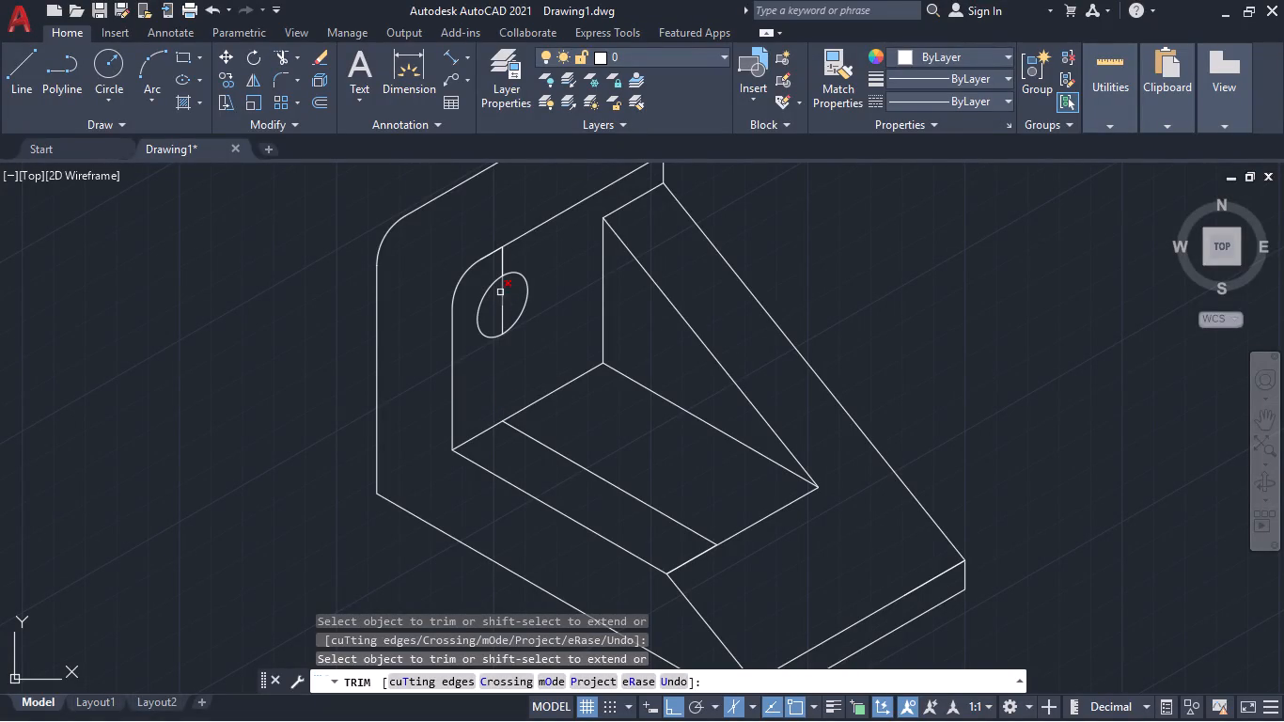
pyautogui.click(500, 292)
pyautogui.click(501, 299)
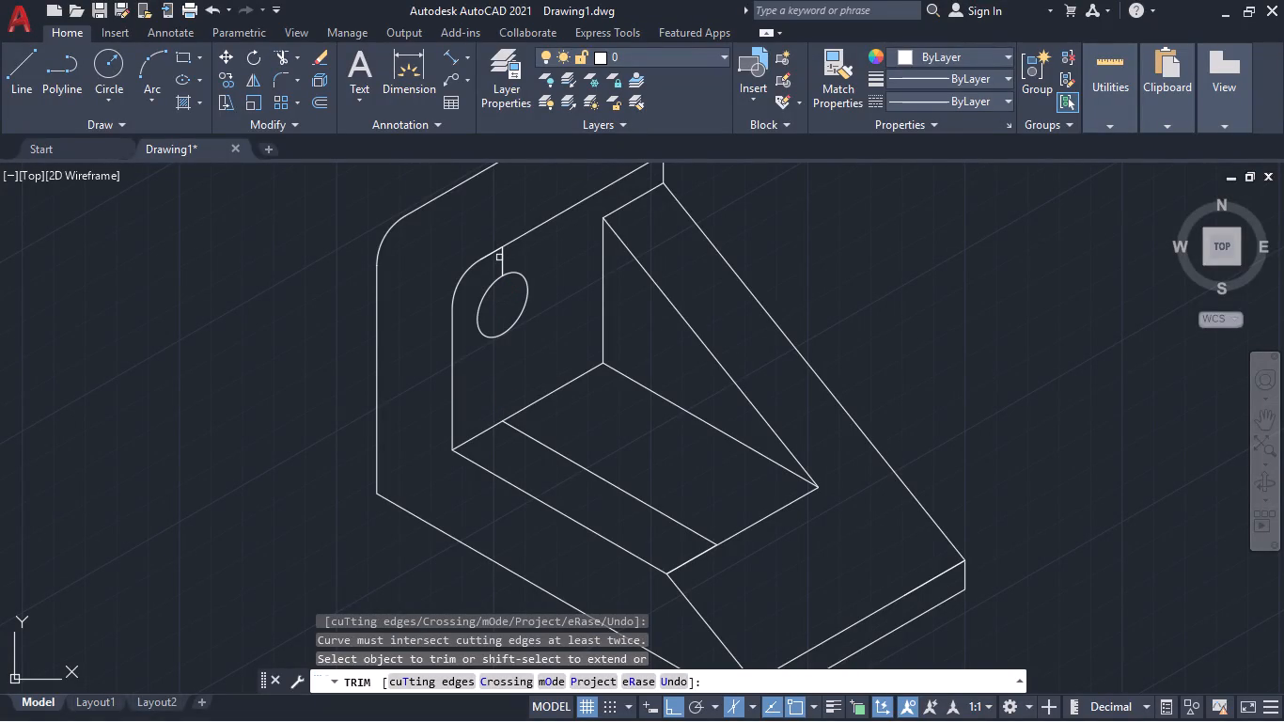
pyautogui.click(516, 258)
pyautogui.click(483, 276)
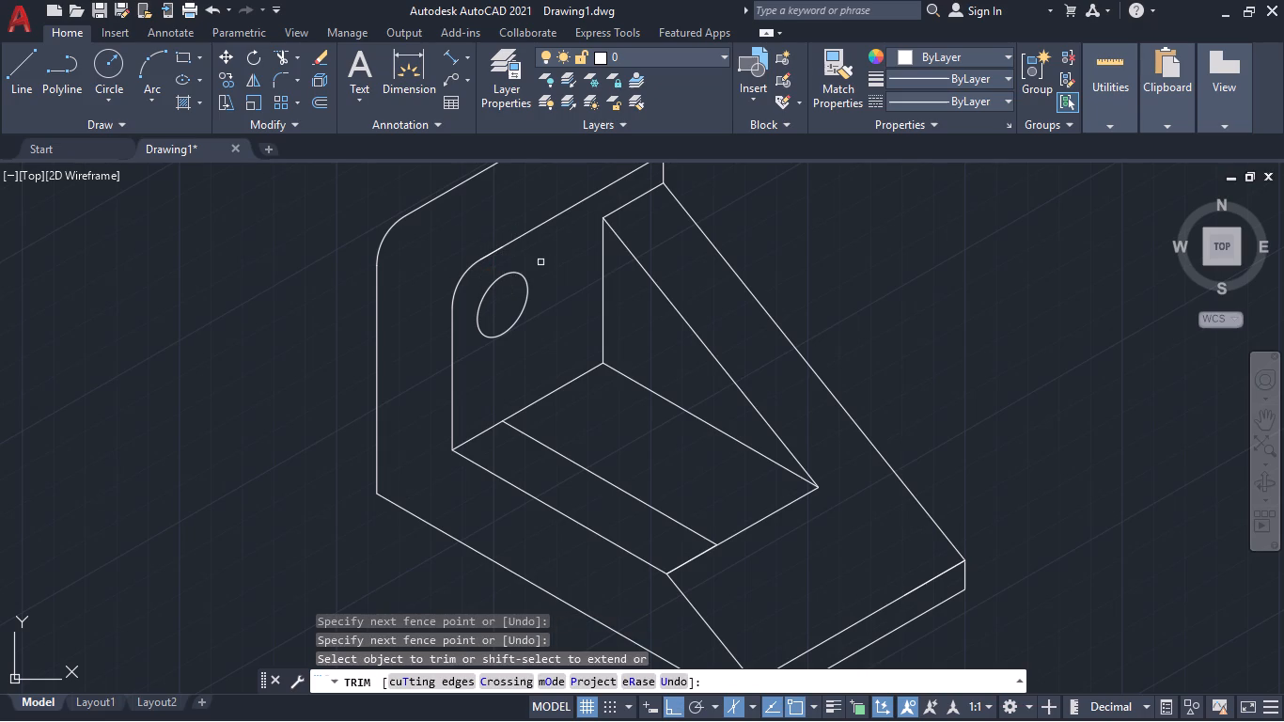
pyautogui.press('Escape')
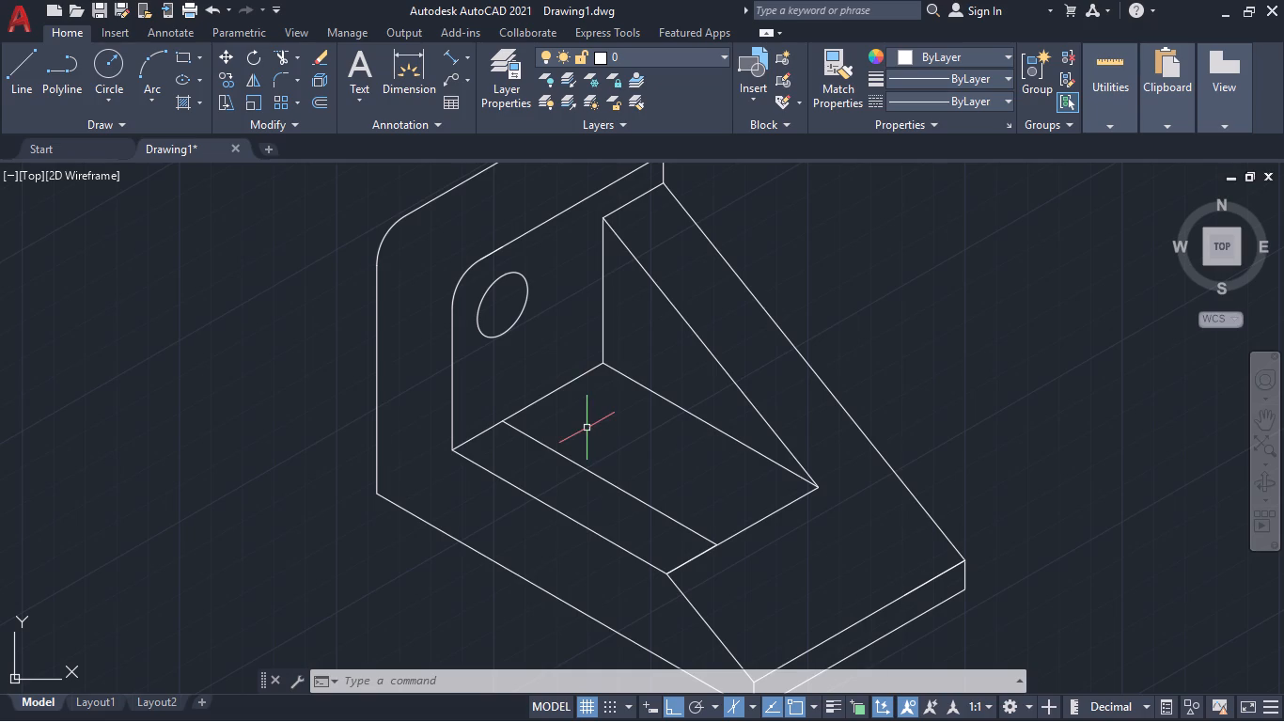
# On the top isoplane, draw a 30-long construction line from the outer end of the base floor's centre line back toward the upright.
pyautogui.click(8, 56)
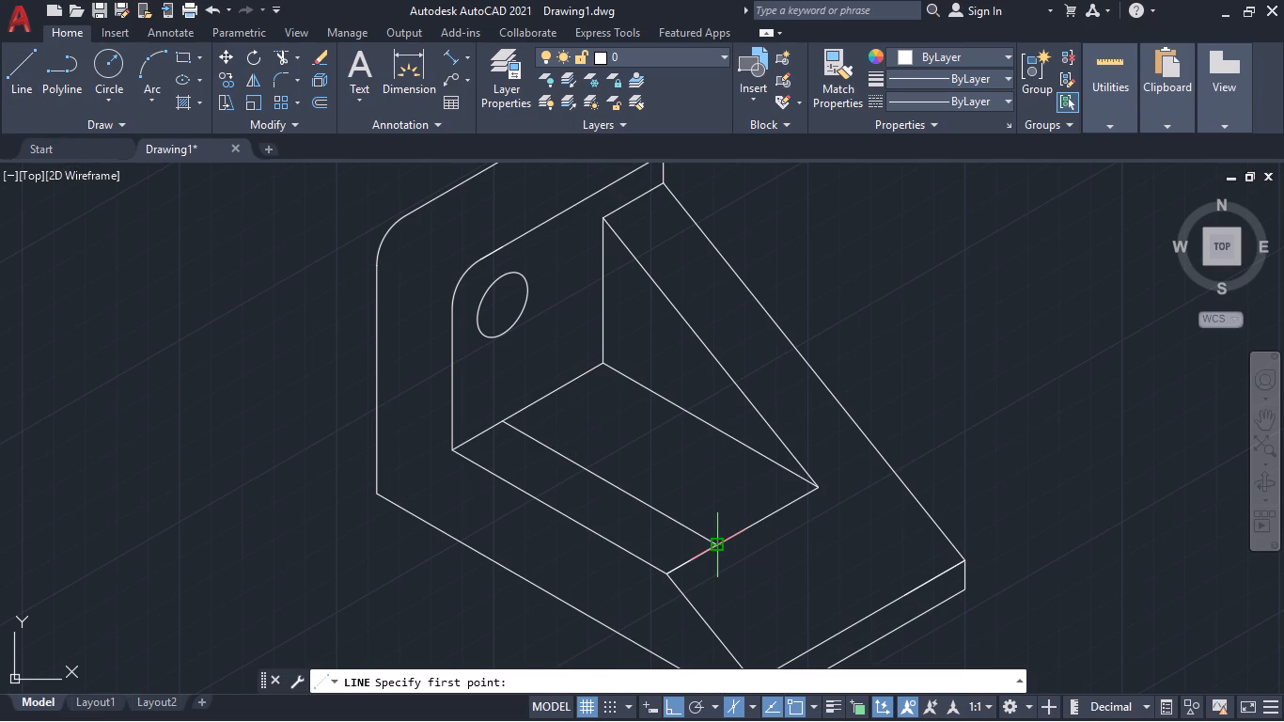
pyautogui.click(714, 541)
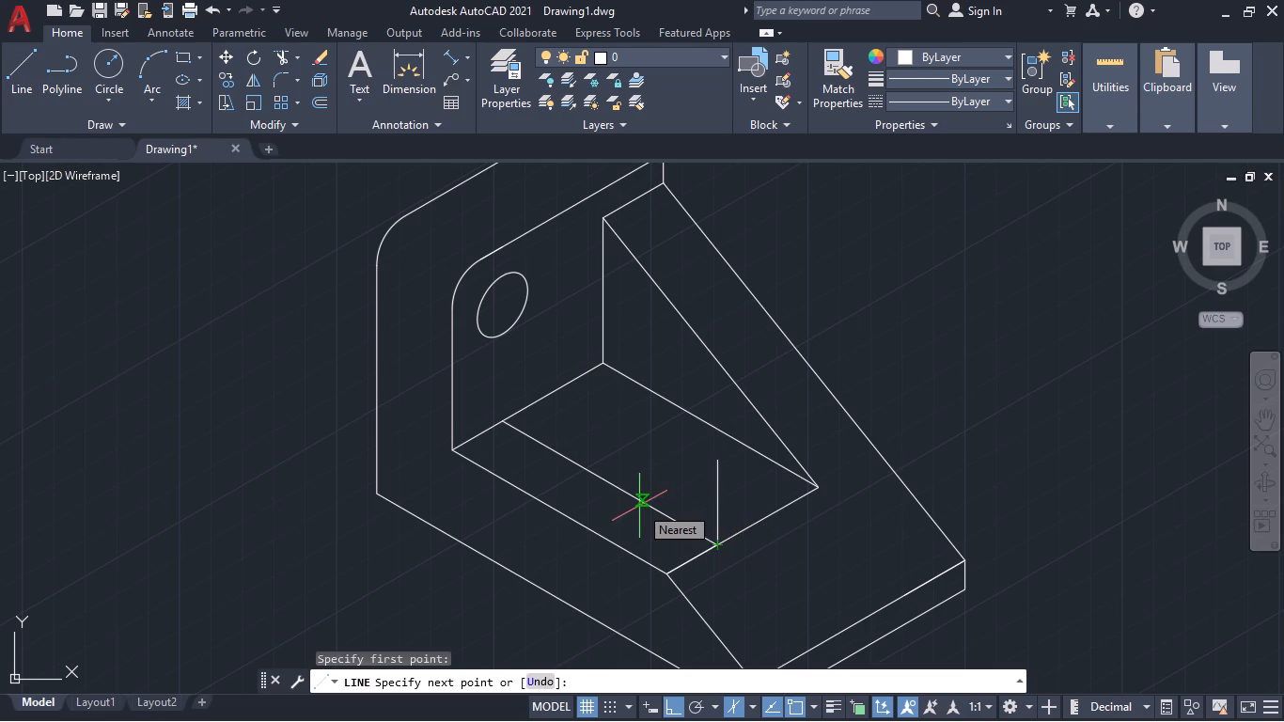
pyautogui.click(750, 704)
pyautogui.click(771, 646)
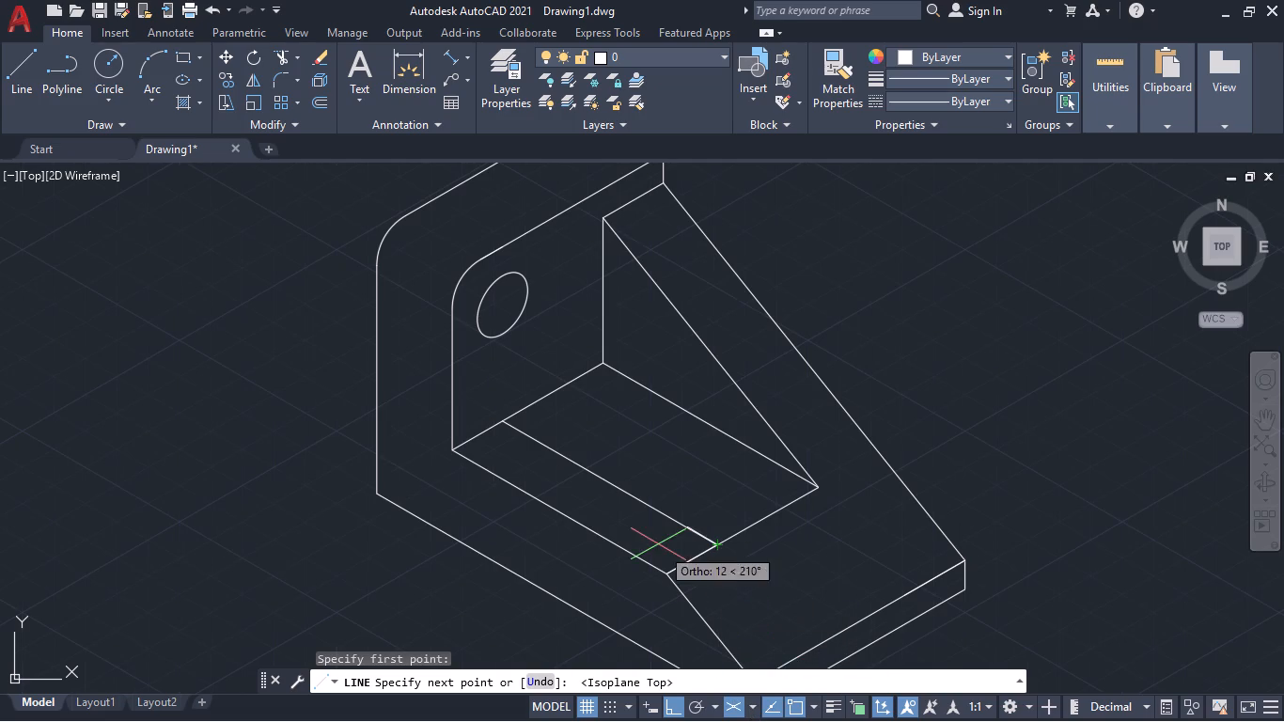
pyautogui.write('30')
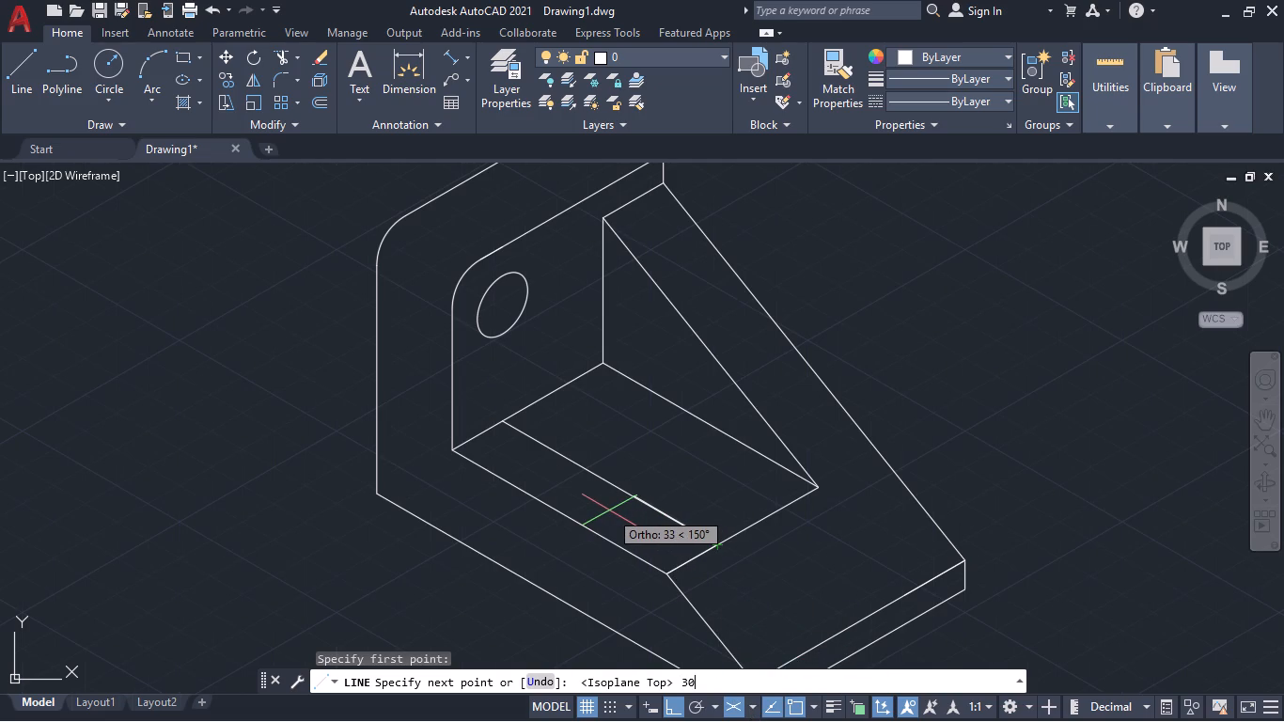
pyautogui.press('Return')
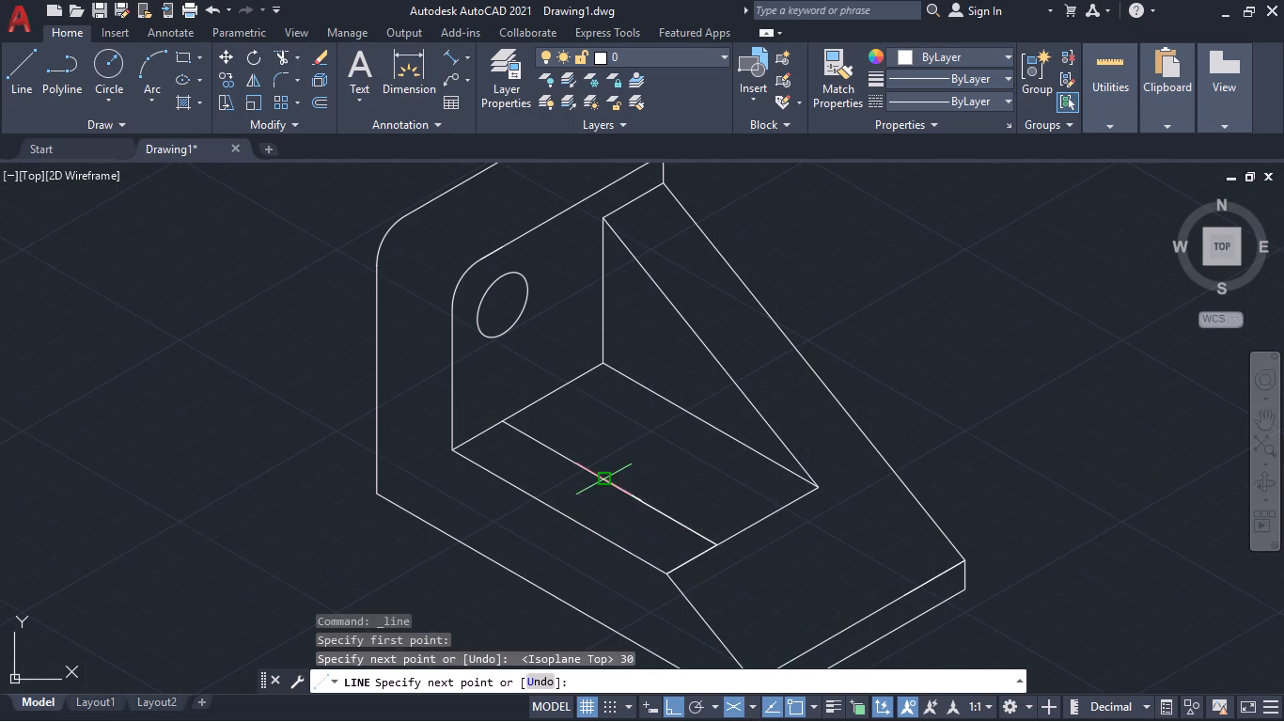
pyautogui.press('space')
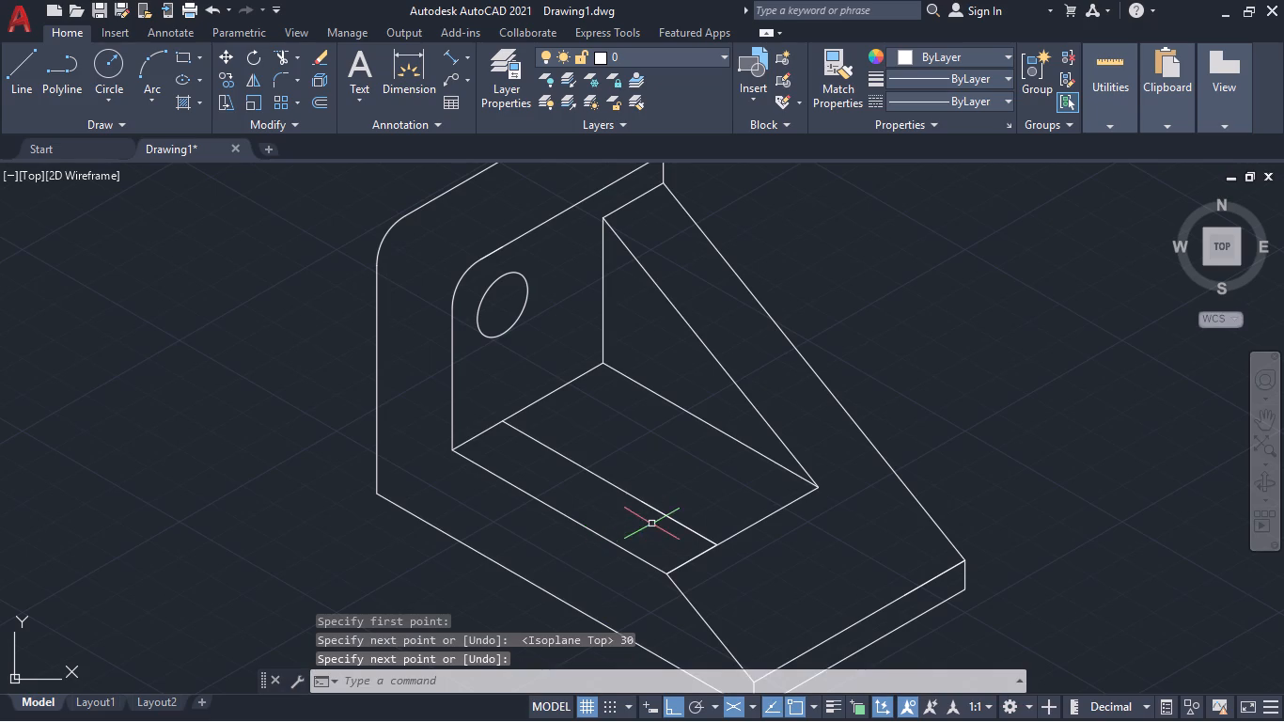
# Check the length of the new construction line on the base floor with an aligned dimension preview.
pyautogui.click(683, 526)
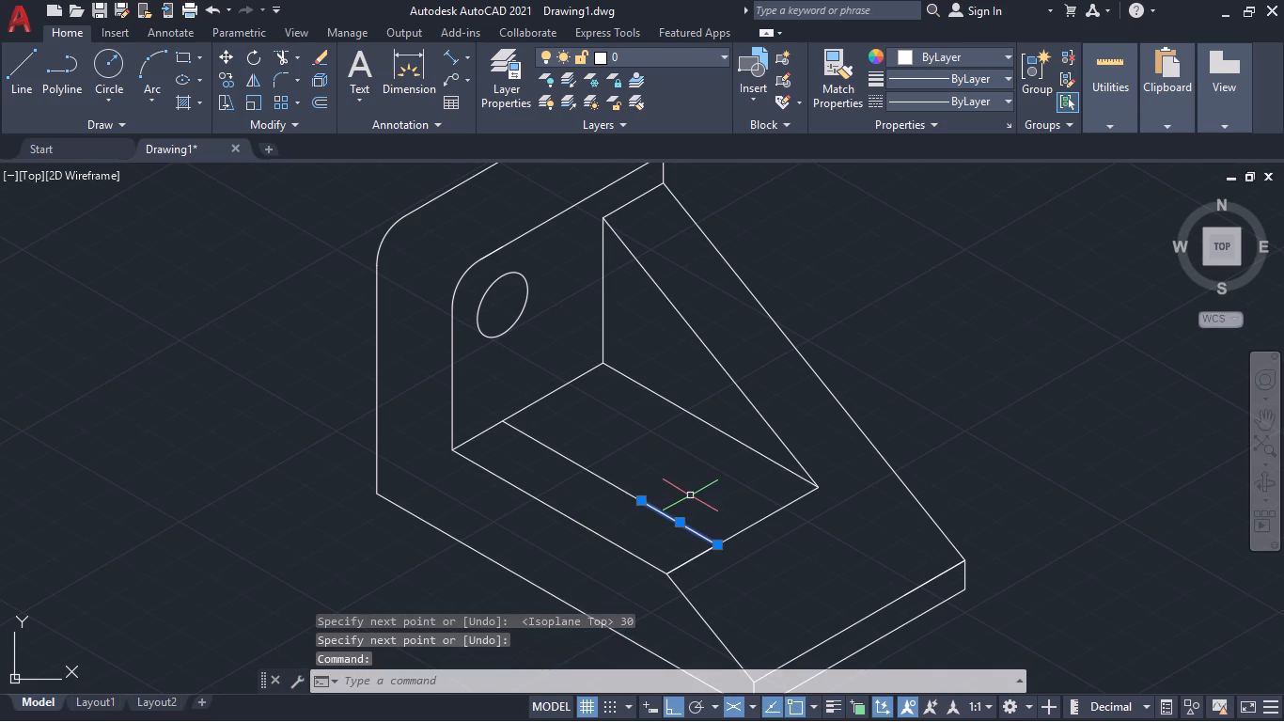
pyautogui.press('Escape')
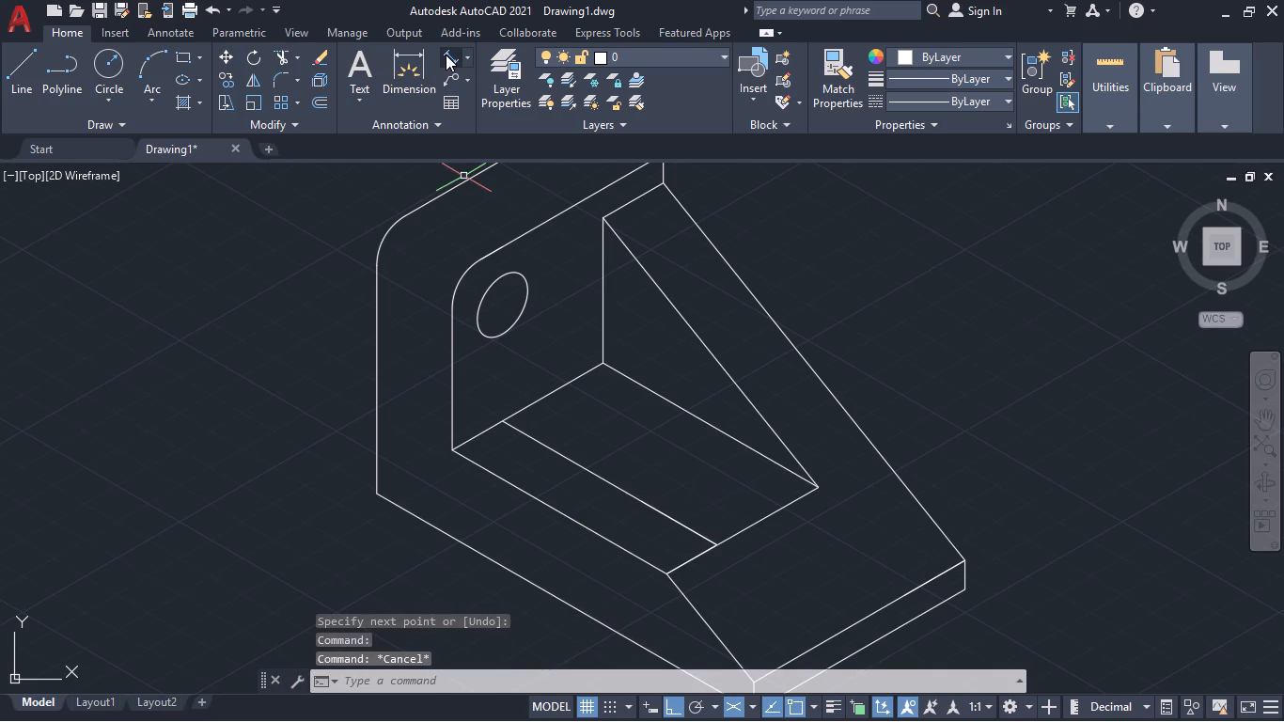
pyautogui.click(446, 55)
pyautogui.press('space')
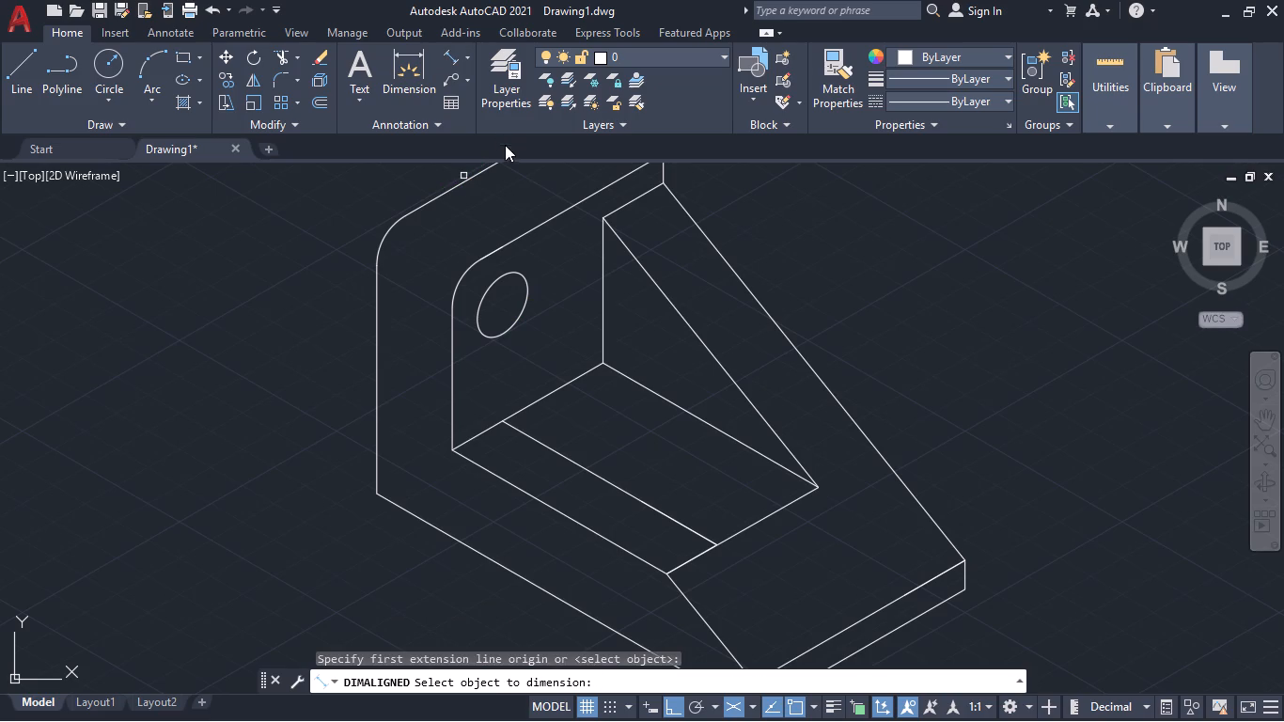
pyautogui.click(692, 528)
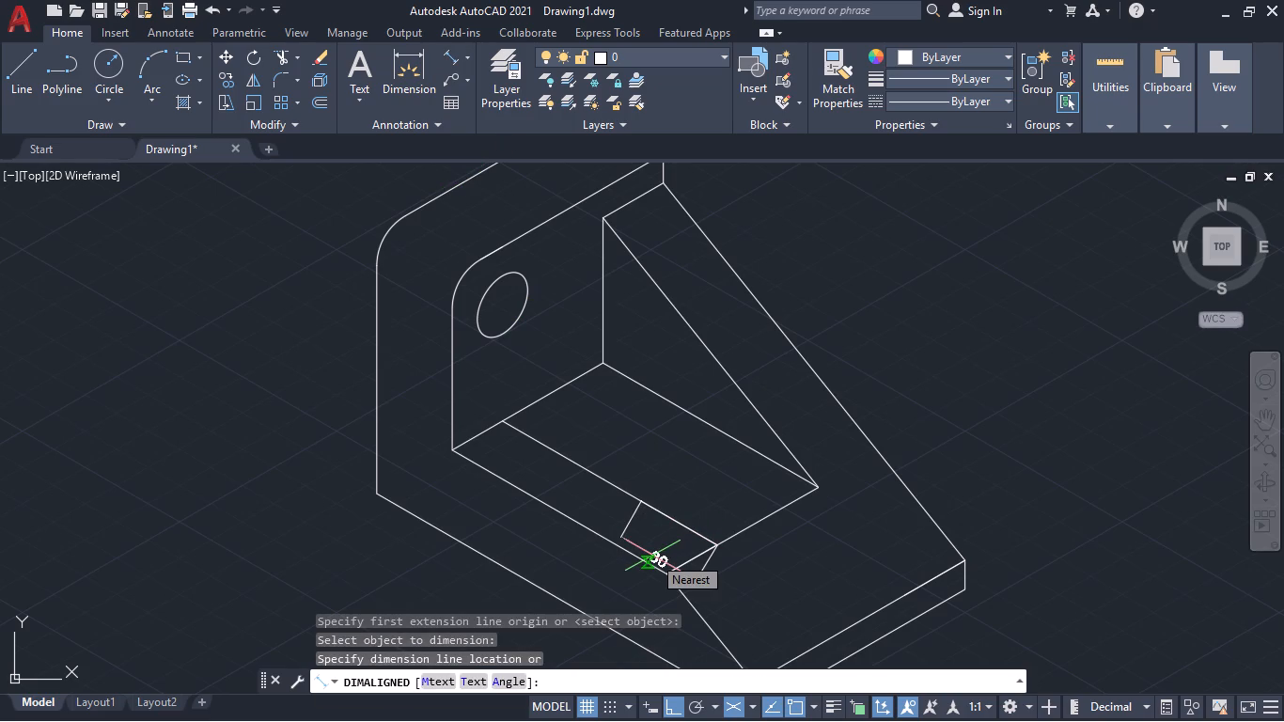
pyautogui.press('Escape')
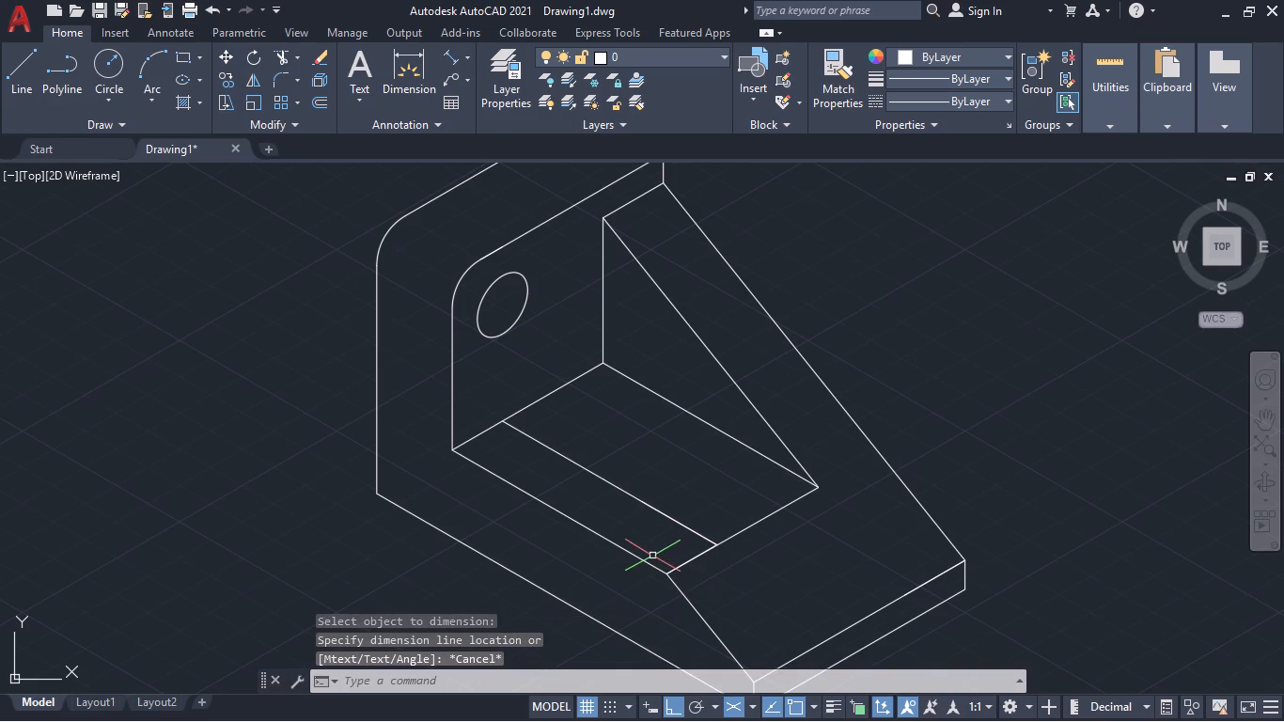
# Draw a 45-long line from the inner end of the 30-long line toward the upright, plus a short crosswise line at its end.
pyautogui.click(30, 69)
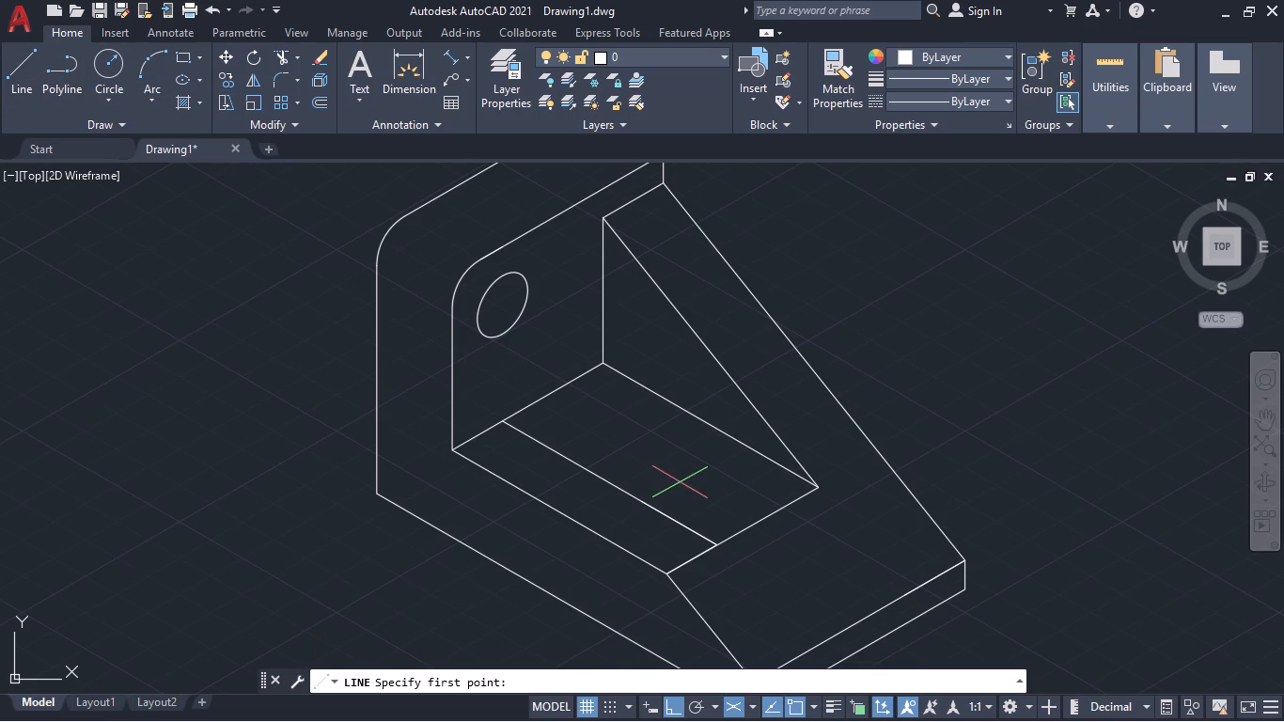
pyautogui.click(612, 483)
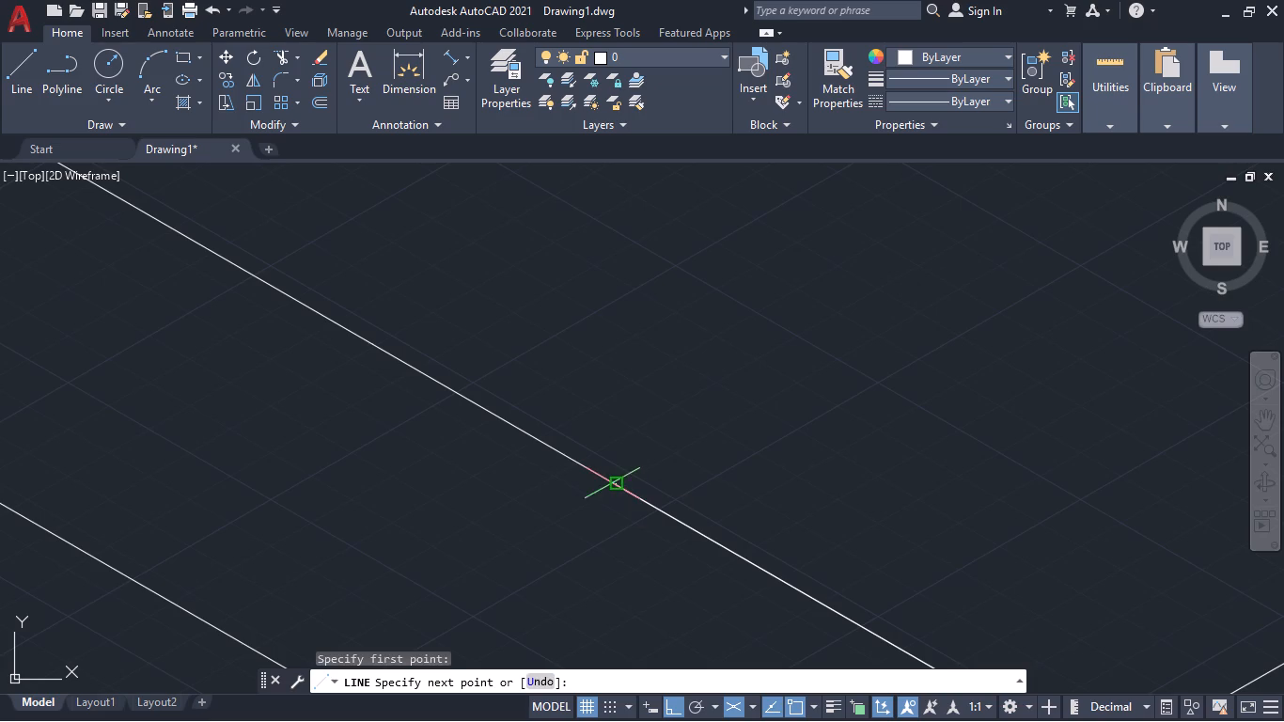
pyautogui.write('45')
pyautogui.press('Return')
pyautogui.keyDown('ctrl'); pyautogui.scroll(-7, 370, 322); pyautogui.keyUp('ctrl')
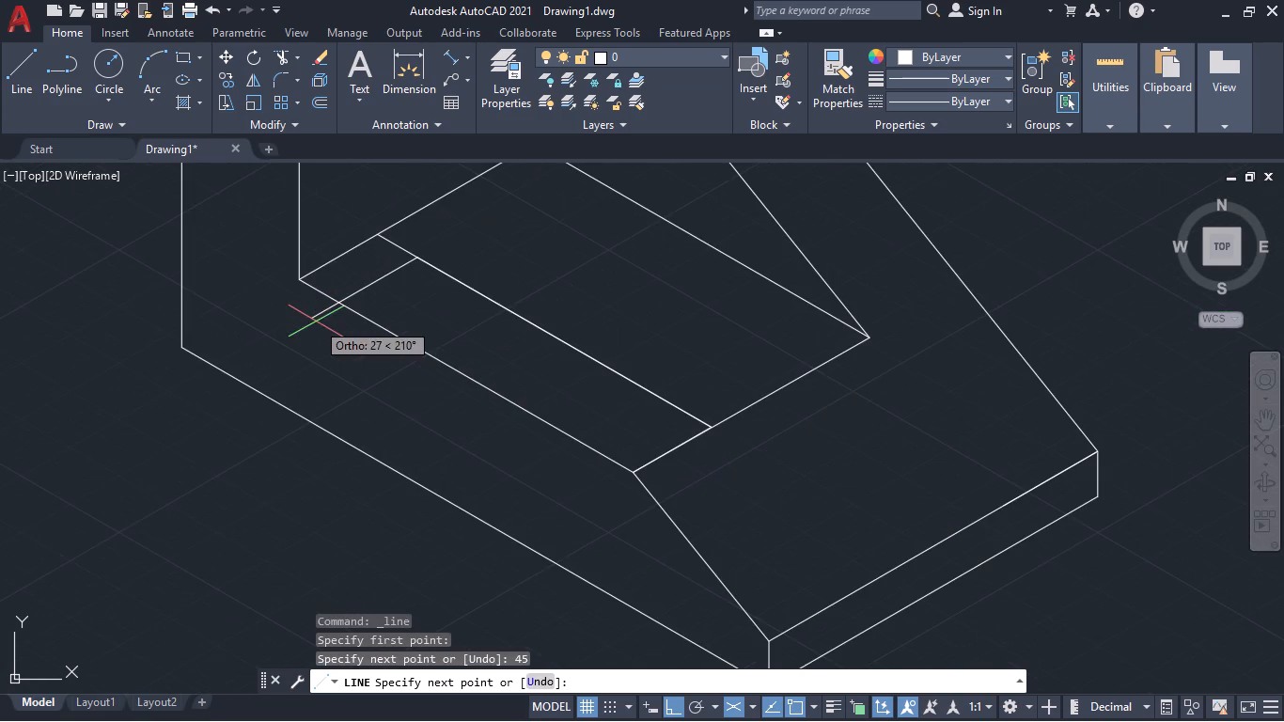
pyautogui.click(402, 267)
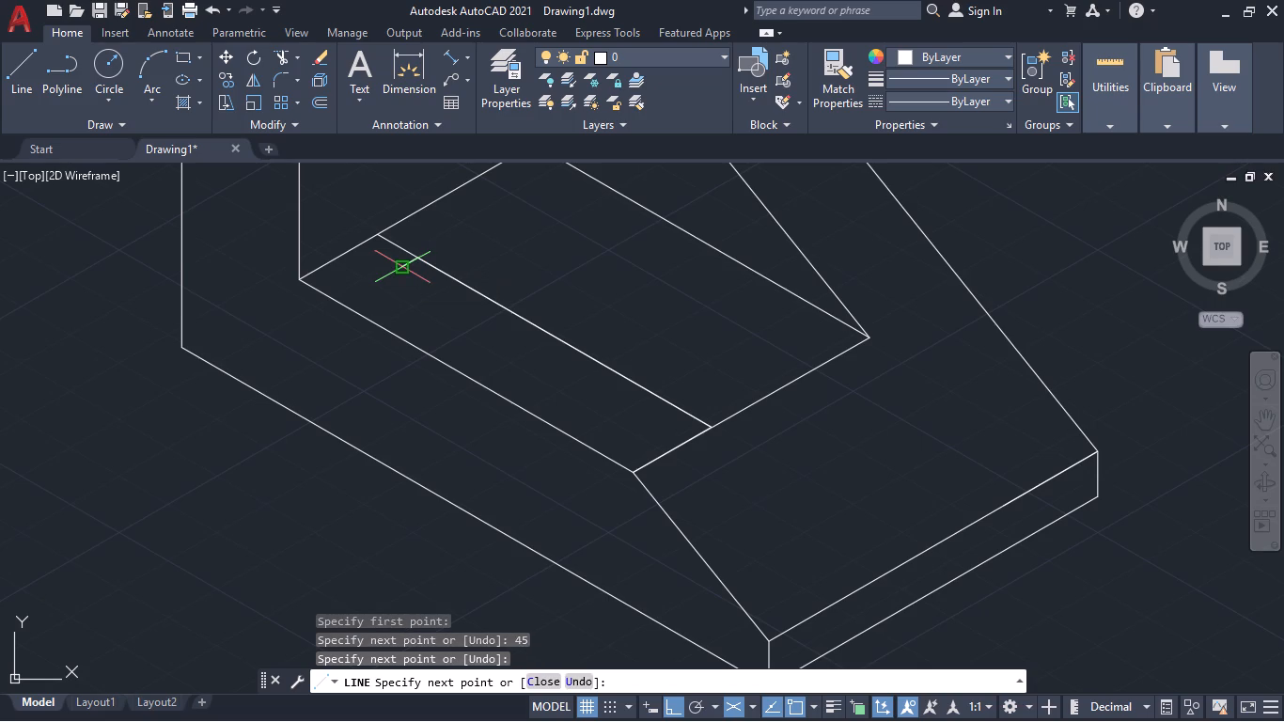
pyautogui.press('space')
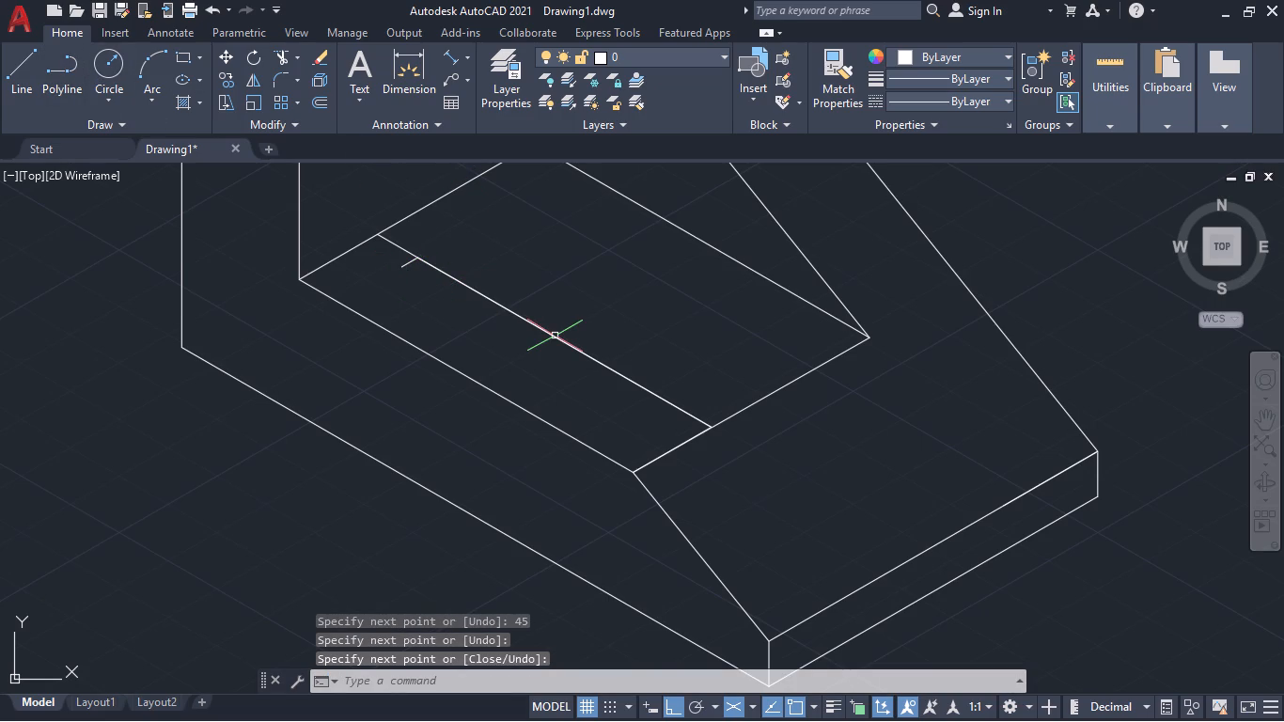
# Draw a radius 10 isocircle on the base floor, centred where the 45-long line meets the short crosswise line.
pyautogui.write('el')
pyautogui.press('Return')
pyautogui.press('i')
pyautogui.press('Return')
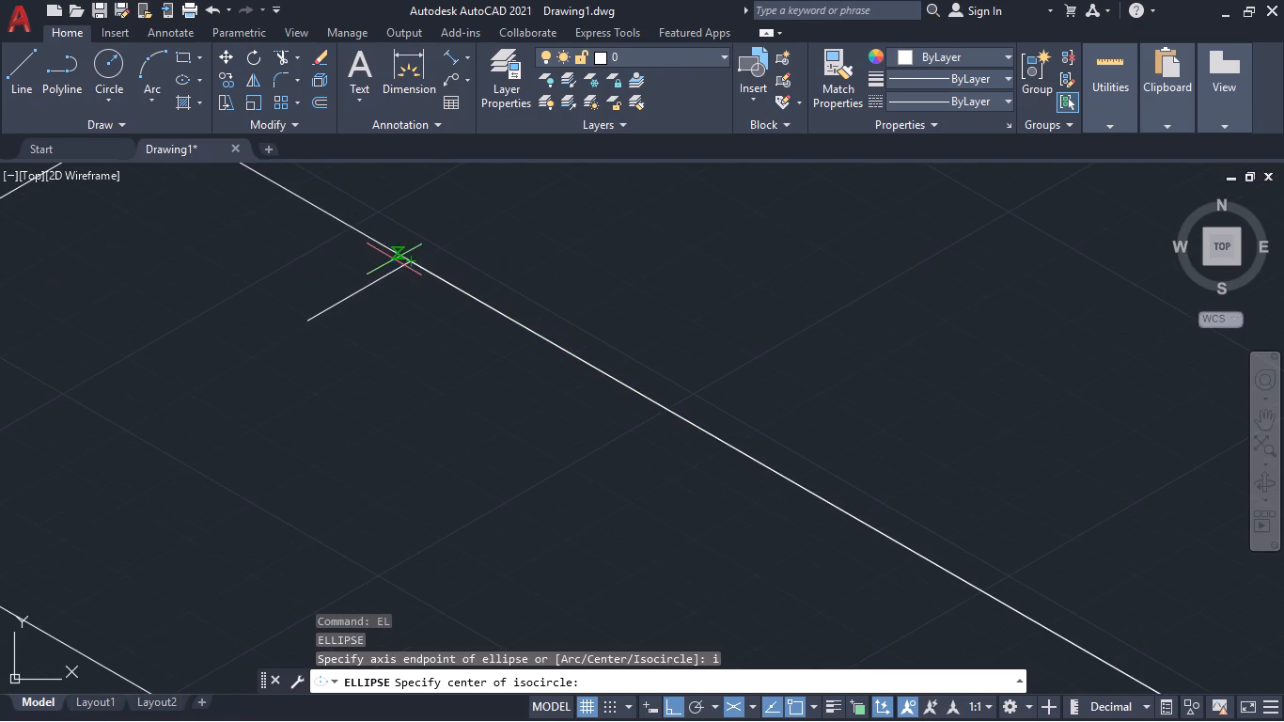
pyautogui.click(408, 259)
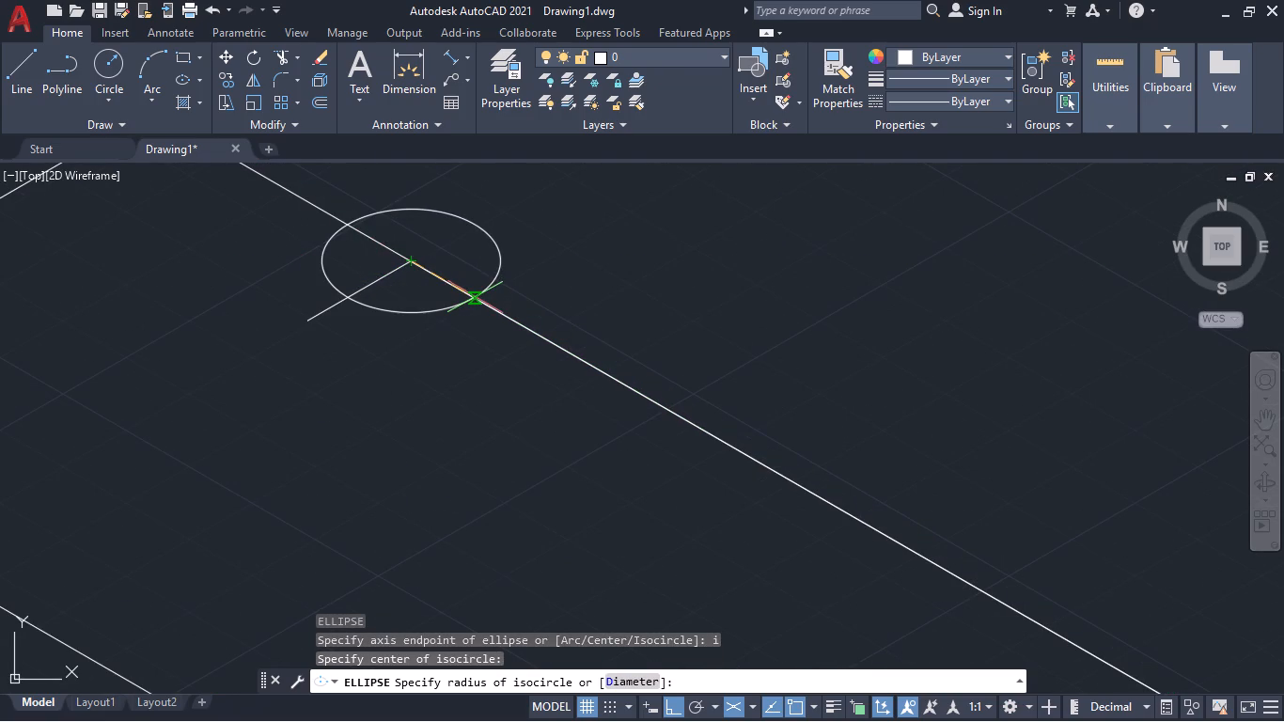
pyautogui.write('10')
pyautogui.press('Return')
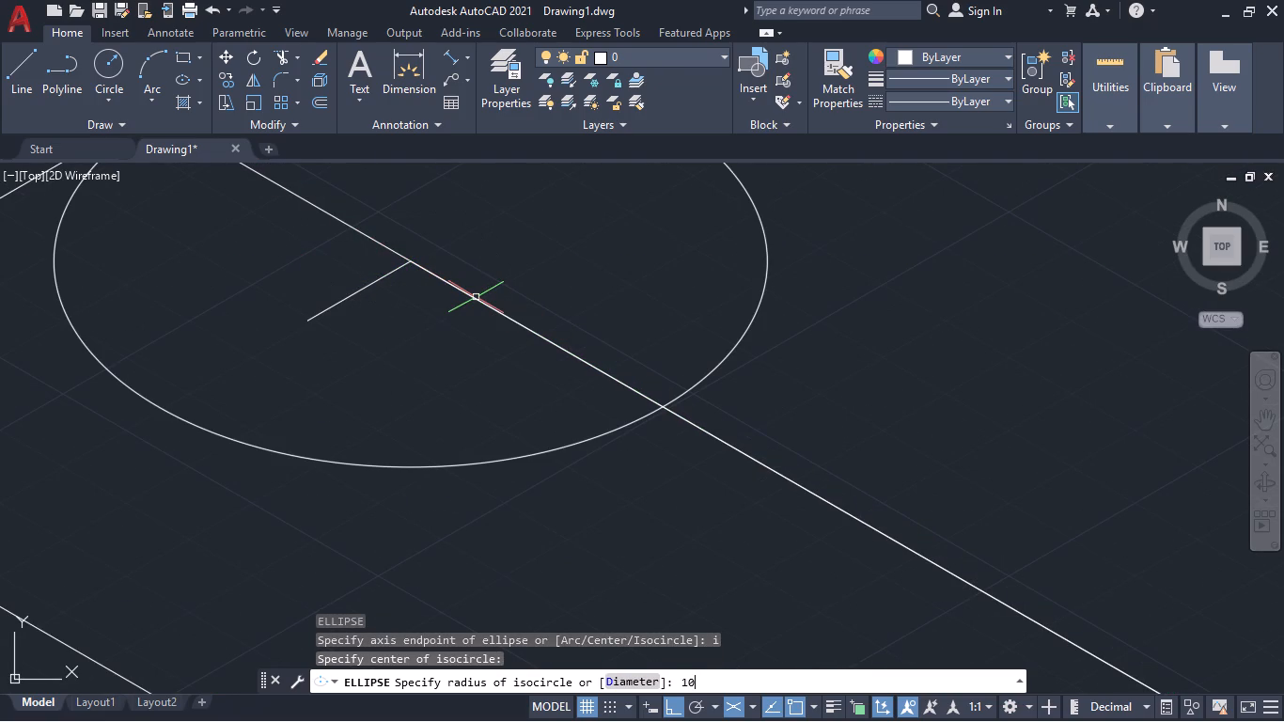
# Draw a radius 10 isocircle on the base floor, centred at the inner end of the 30-long construction line.
pyautogui.keyDown('ctrl'); pyautogui.scroll(-4, 476, 297); pyautogui.keyUp('ctrl')
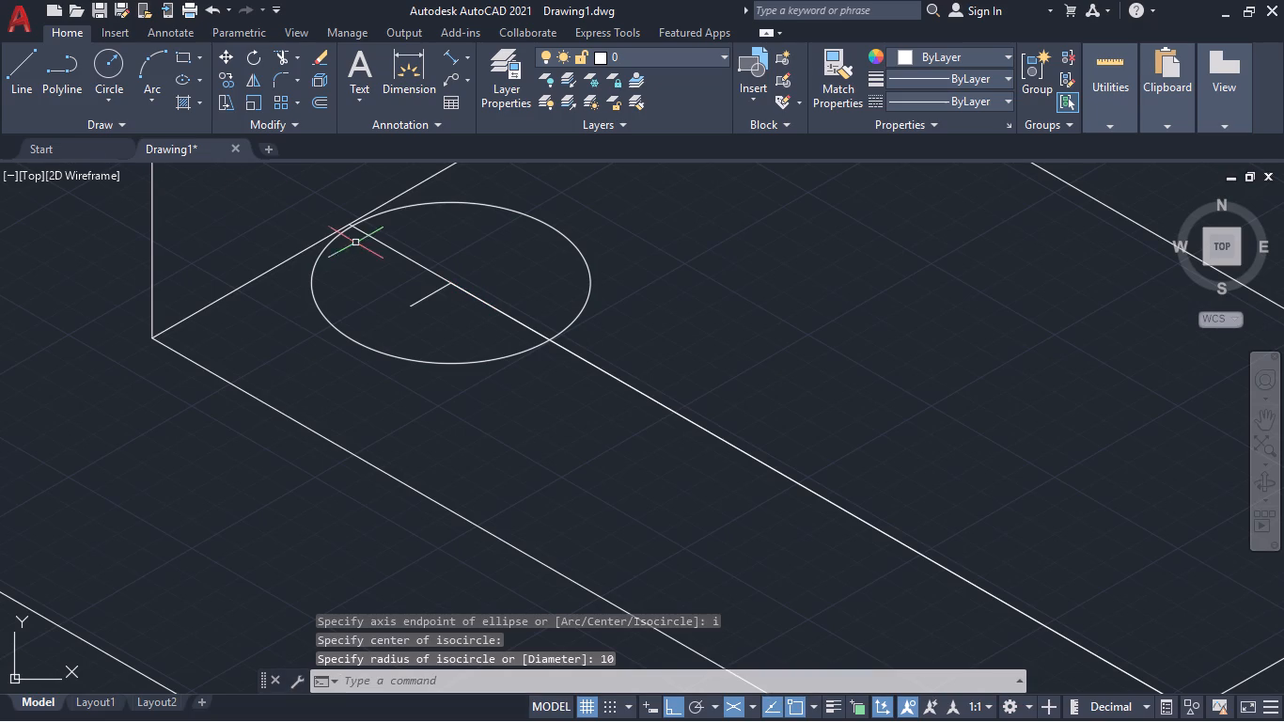
pyautogui.click(93, 87)
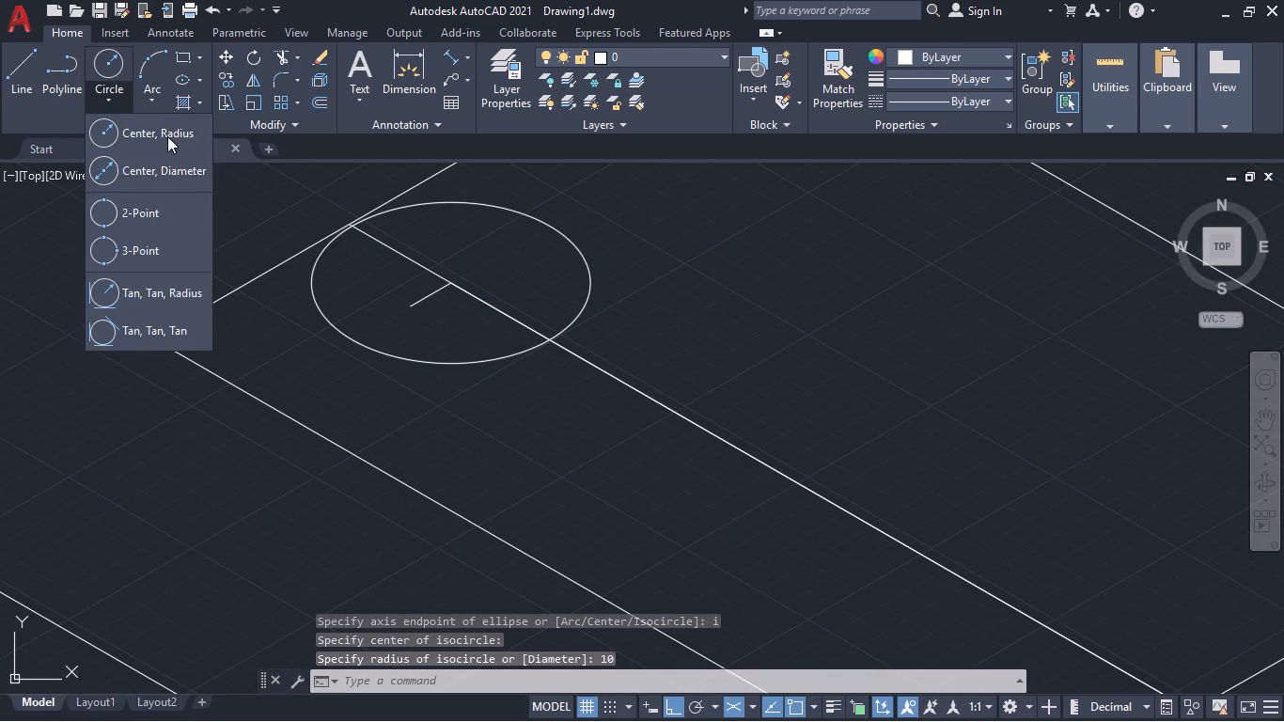
pyautogui.click(789, 316)
pyautogui.press('space')
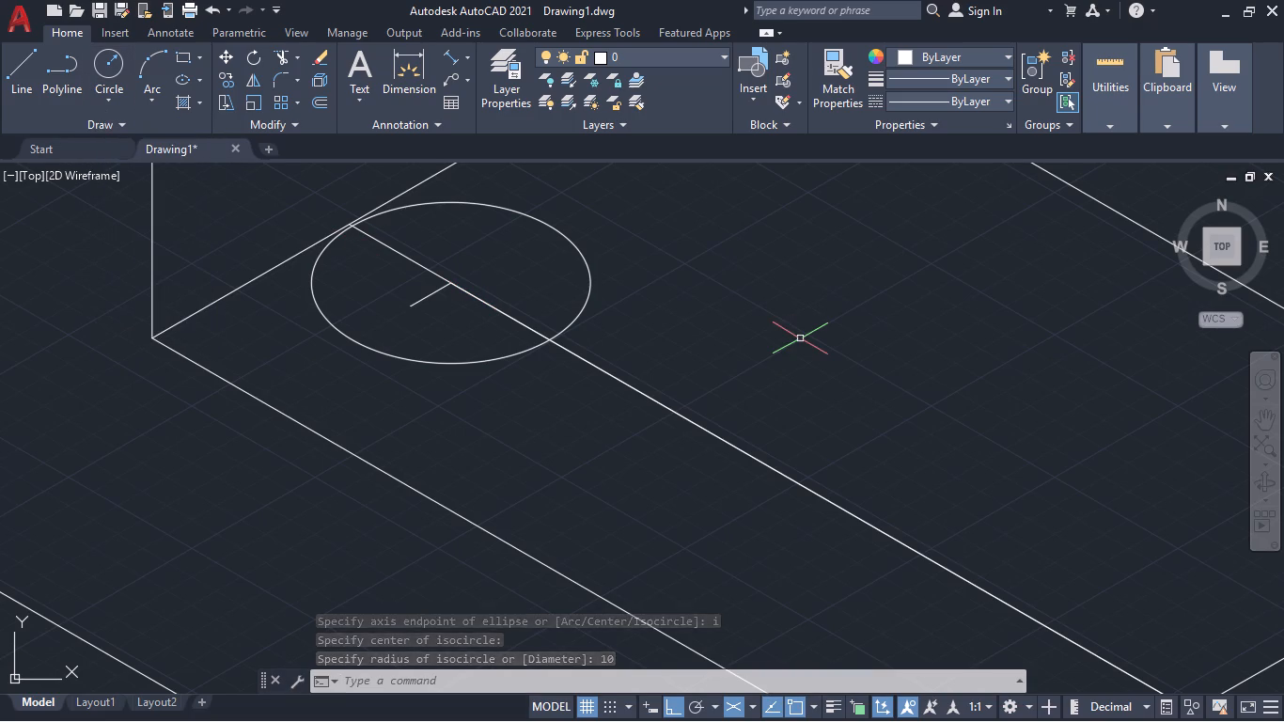
pyautogui.keyDown('ctrl'); pyautogui.scroll(-5, 800, 338); pyautogui.keyUp('ctrl')
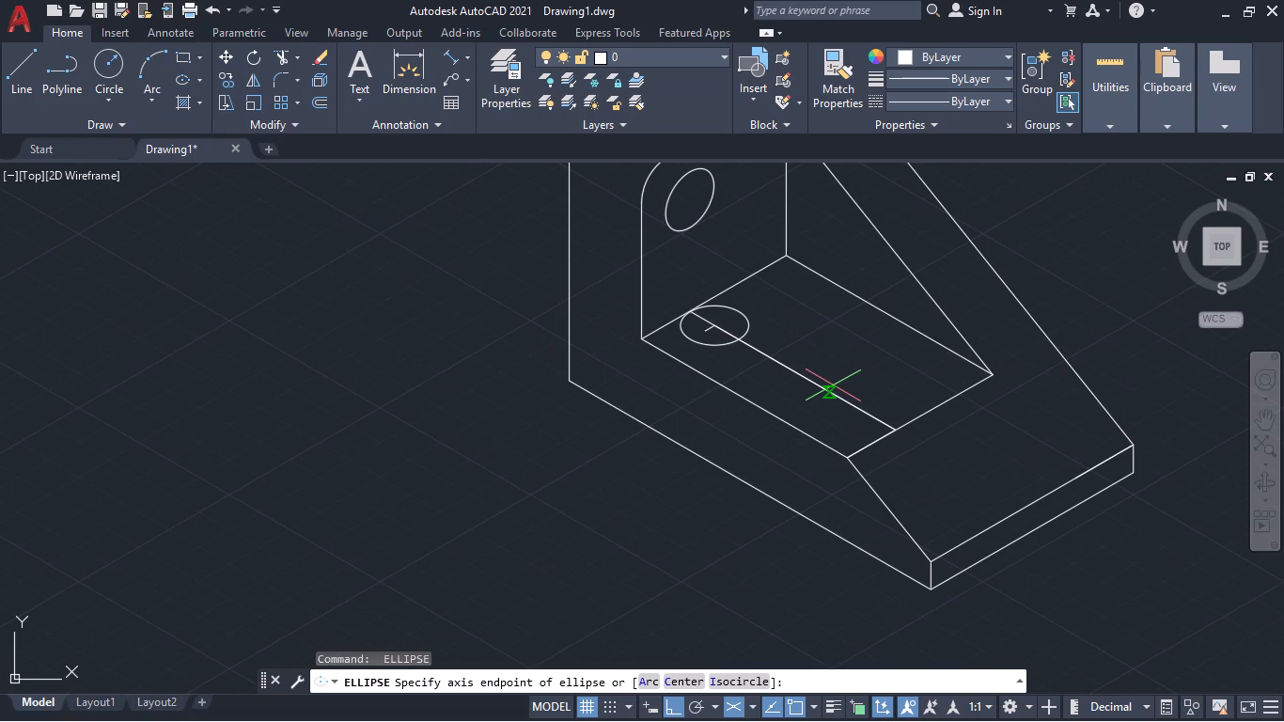
pyautogui.press('i')
pyautogui.press('Return')
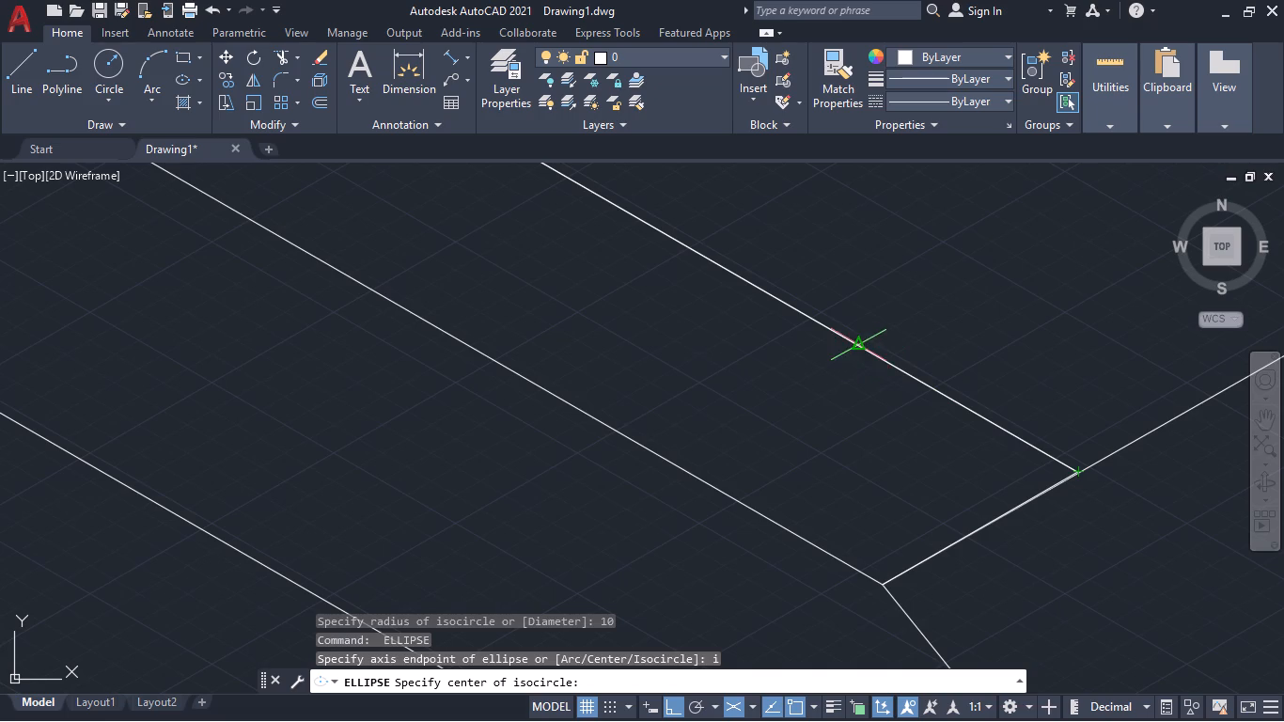
pyautogui.click(786, 306)
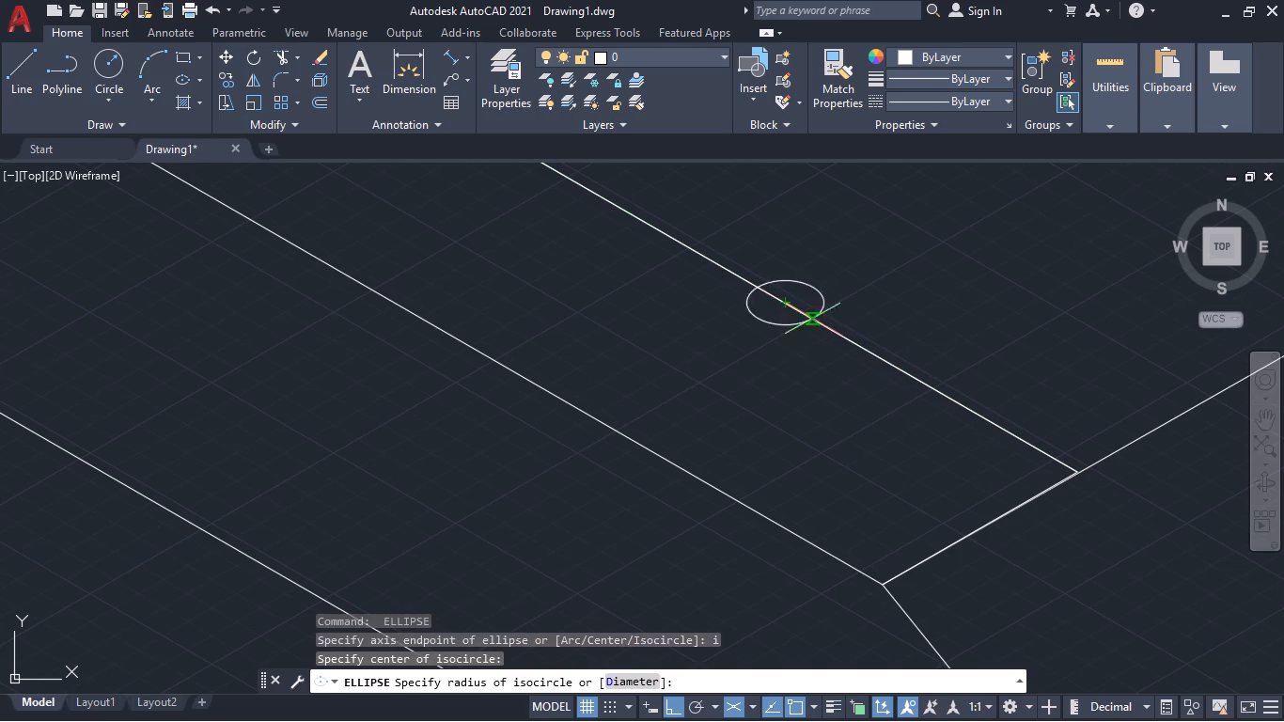
pyautogui.write('10')
pyautogui.press('Return')
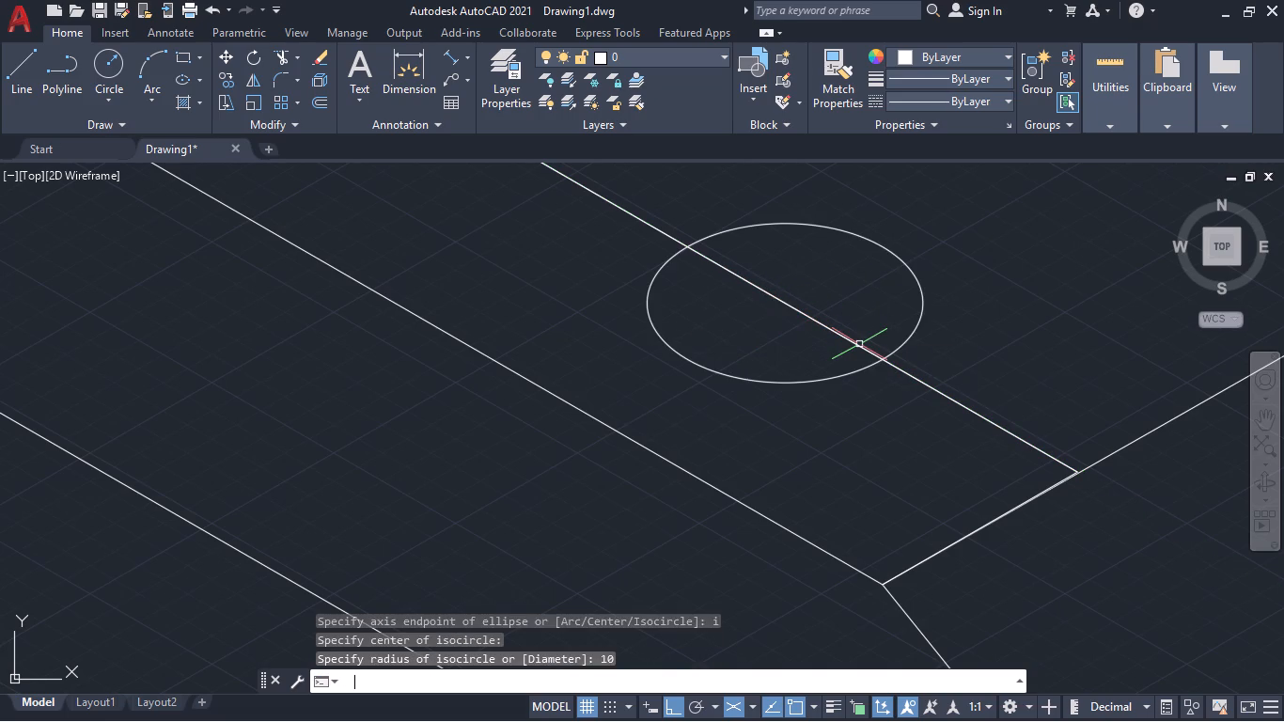
# Delete the isocircle nearest the upright and the short crosswise line at its centre.
pyautogui.keyDown('ctrl'); pyautogui.scroll(-4, 859, 344); pyautogui.keyUp('ctrl')
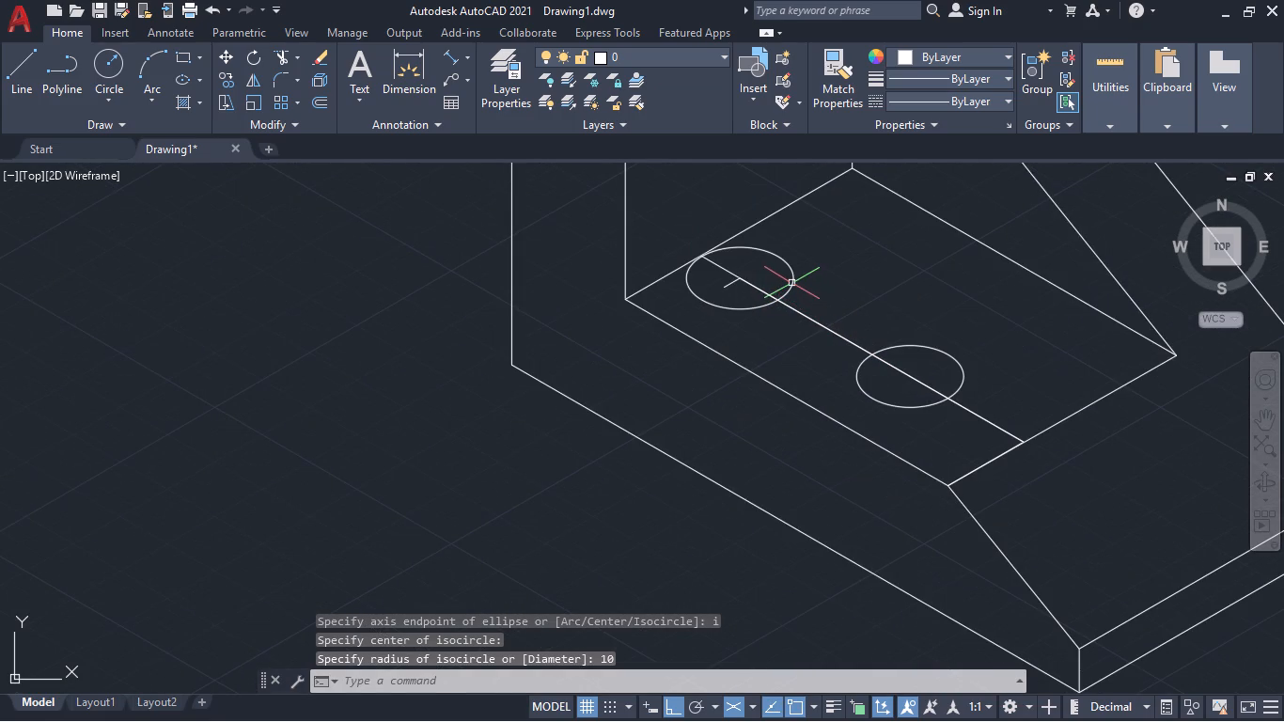
pyautogui.click(791, 283)
pyautogui.press('Delete')
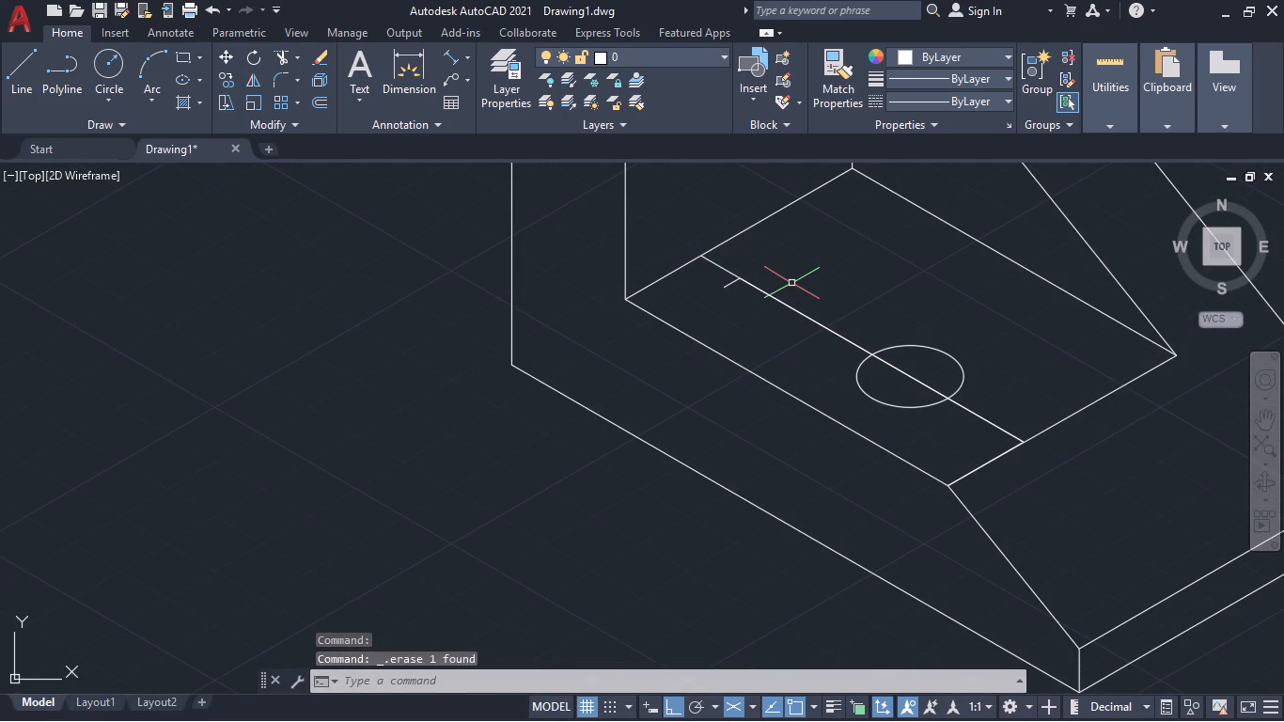
pyautogui.click(727, 287)
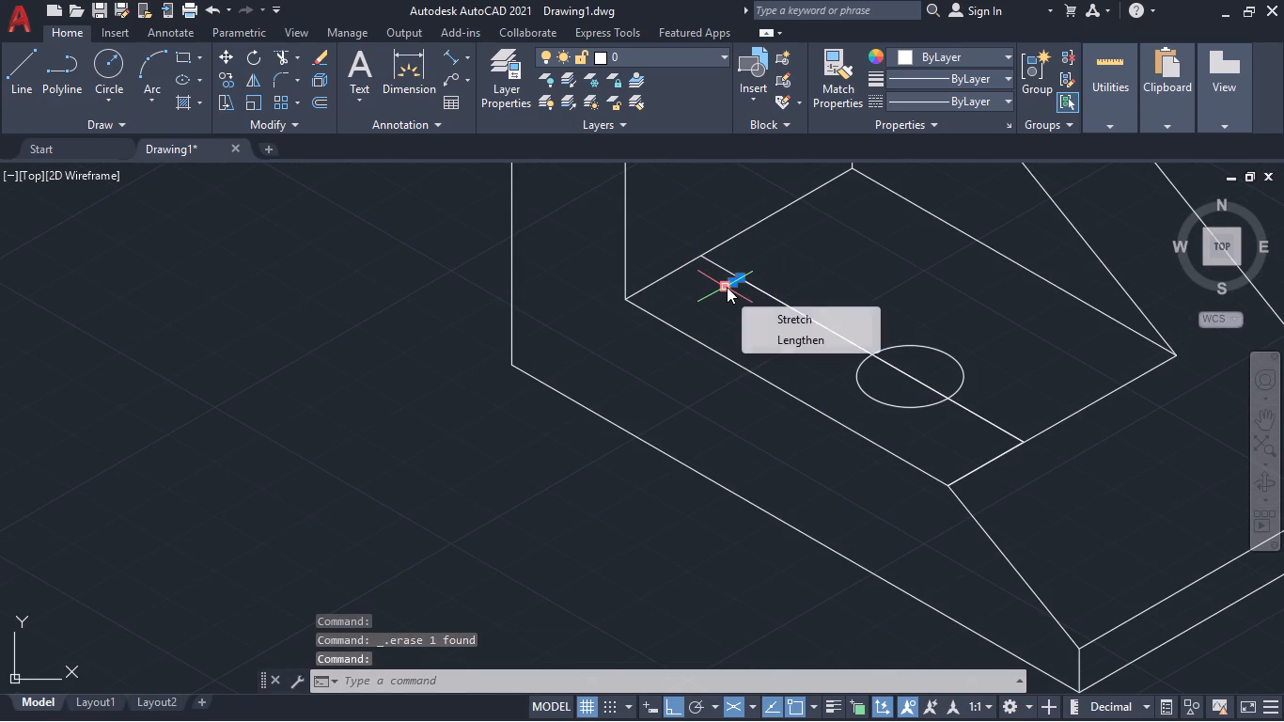
pyautogui.press('Delete')
pyautogui.press('Delete')
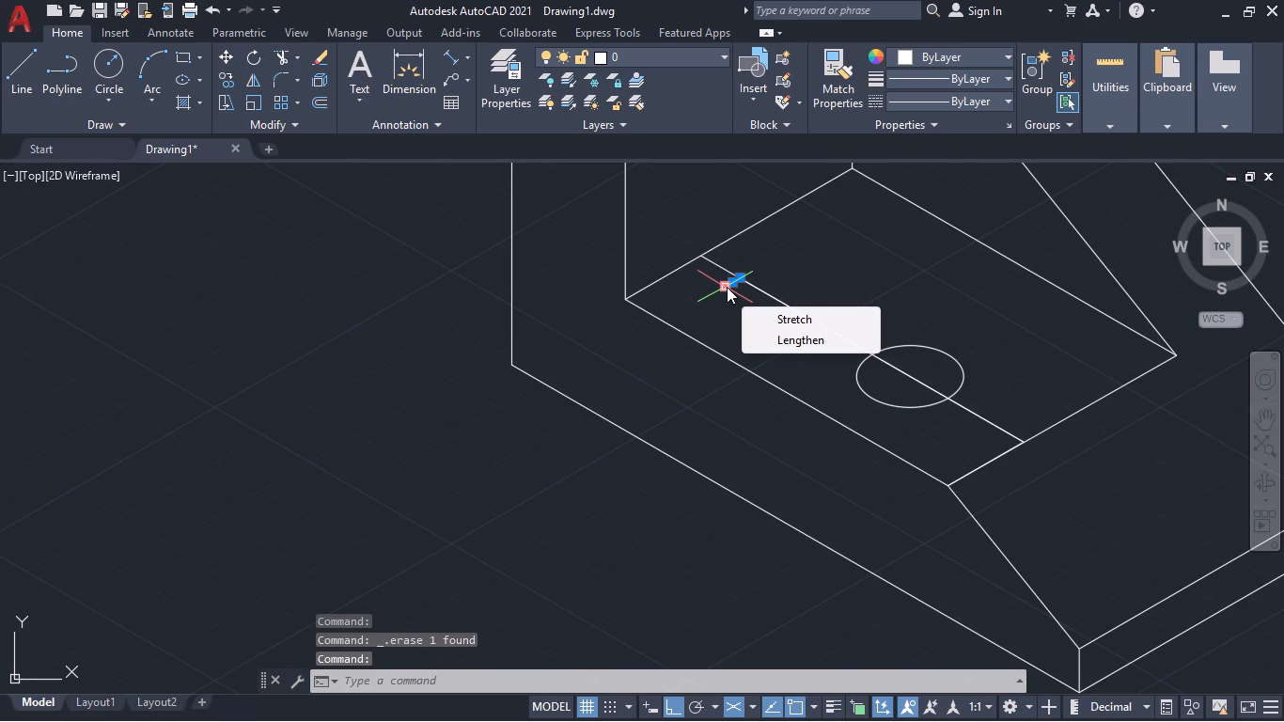
pyautogui.press('Delete')
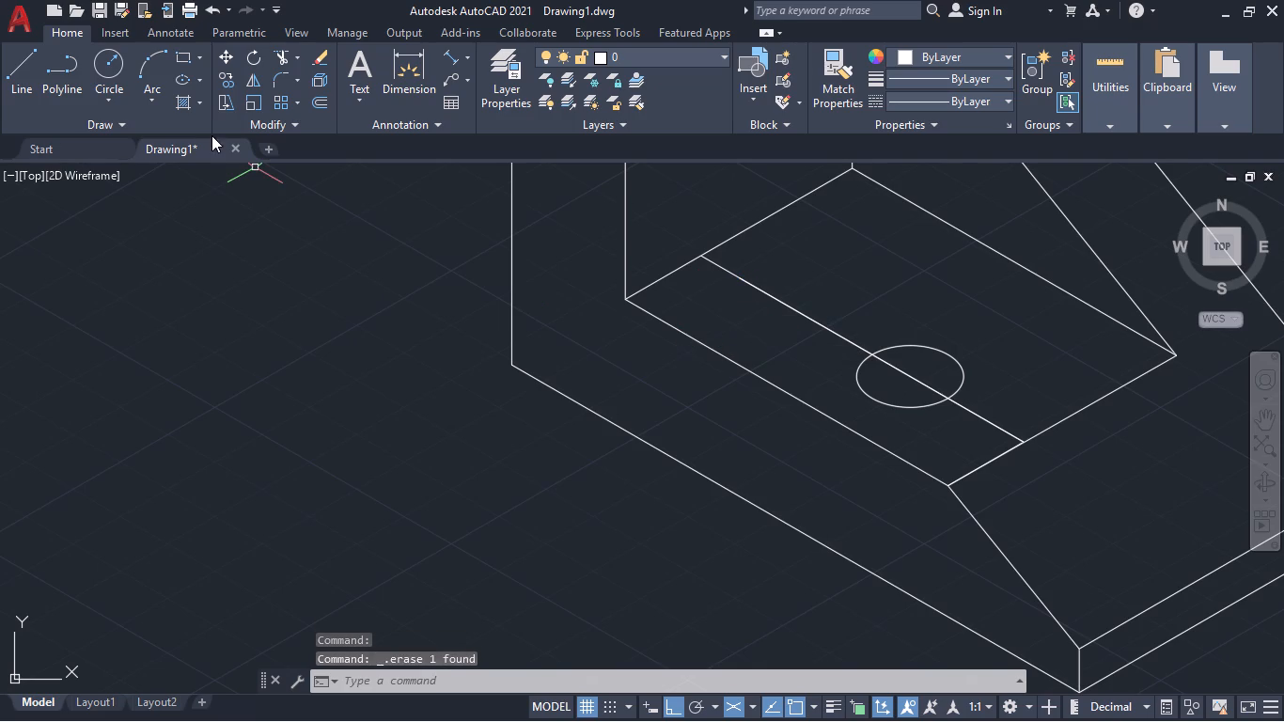
# From the construction line's end at the upright, try a 30-long line, undo it, and draw a 20-long line in the same direction.
pyautogui.click(18, 63)
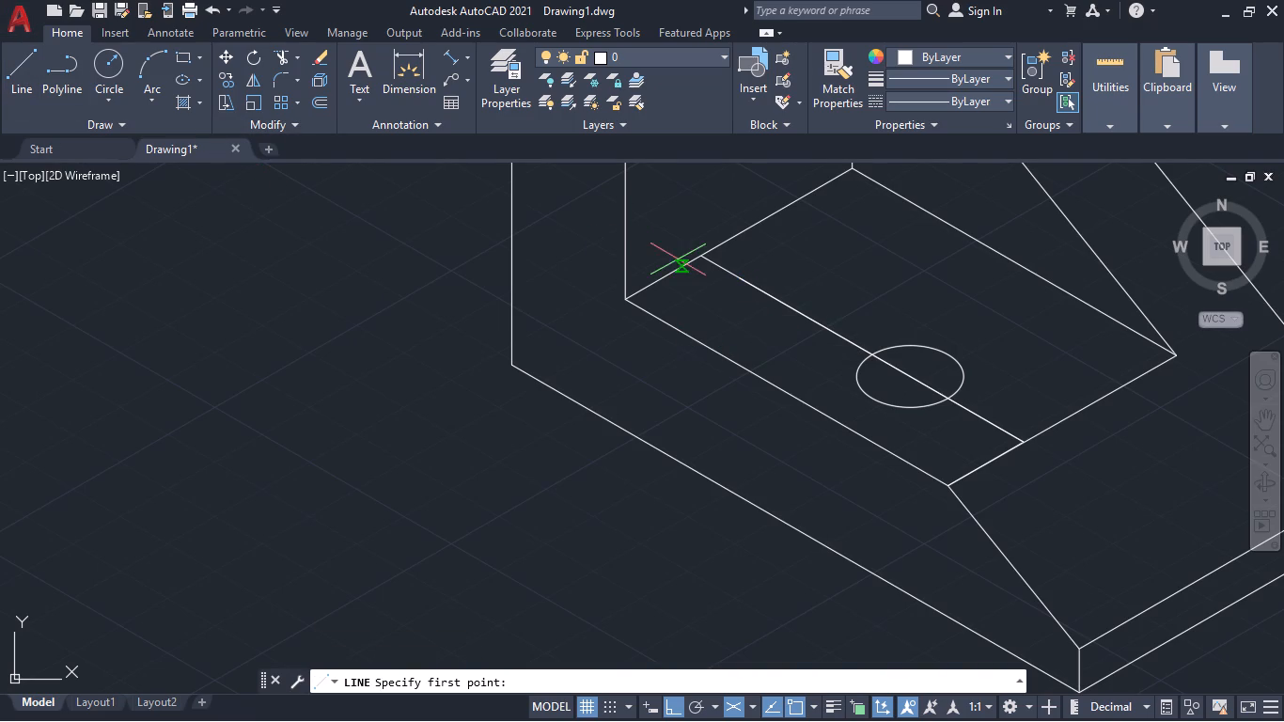
pyautogui.click(704, 260)
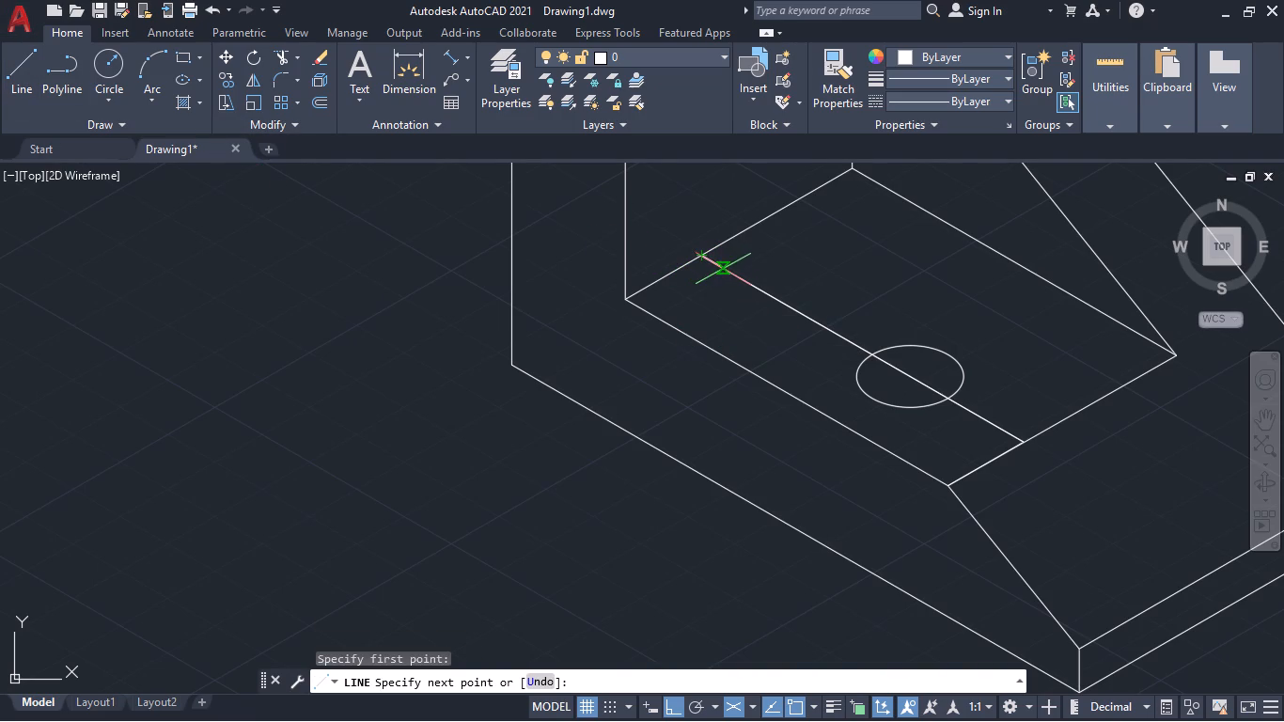
pyautogui.write('30')
pyautogui.press('Return')
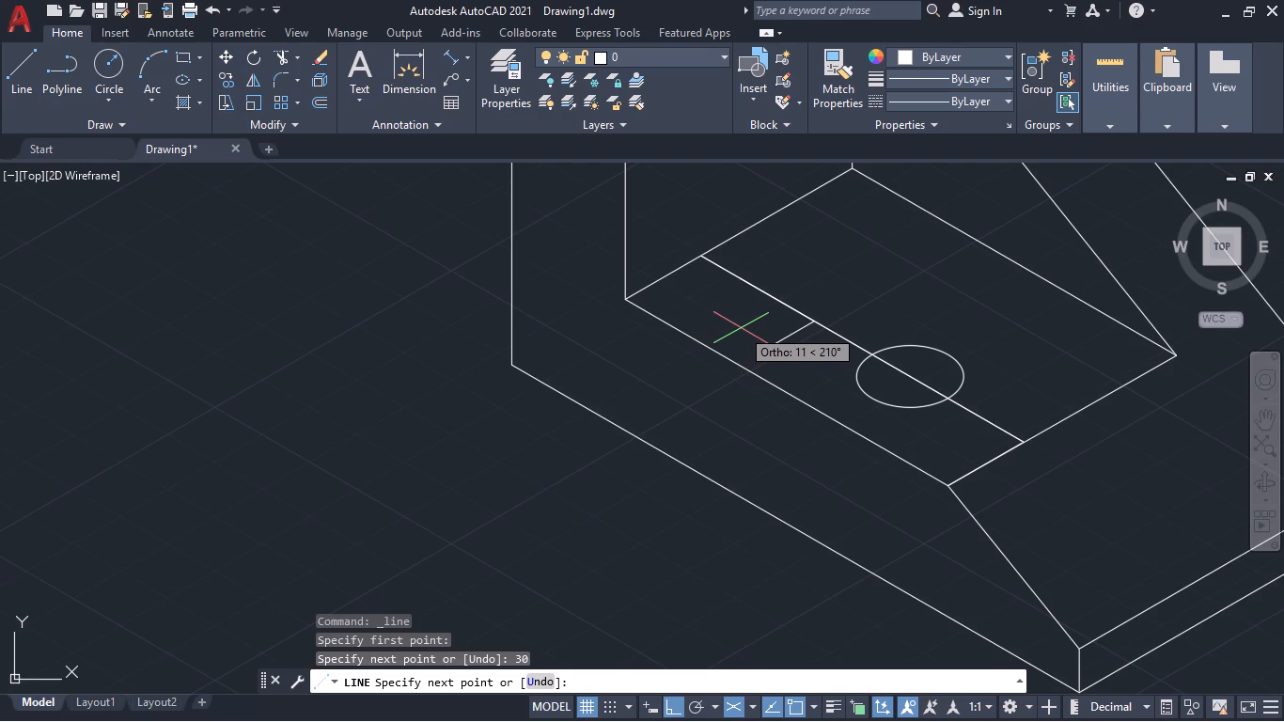
pyautogui.hotkey('ctrl', 'z')
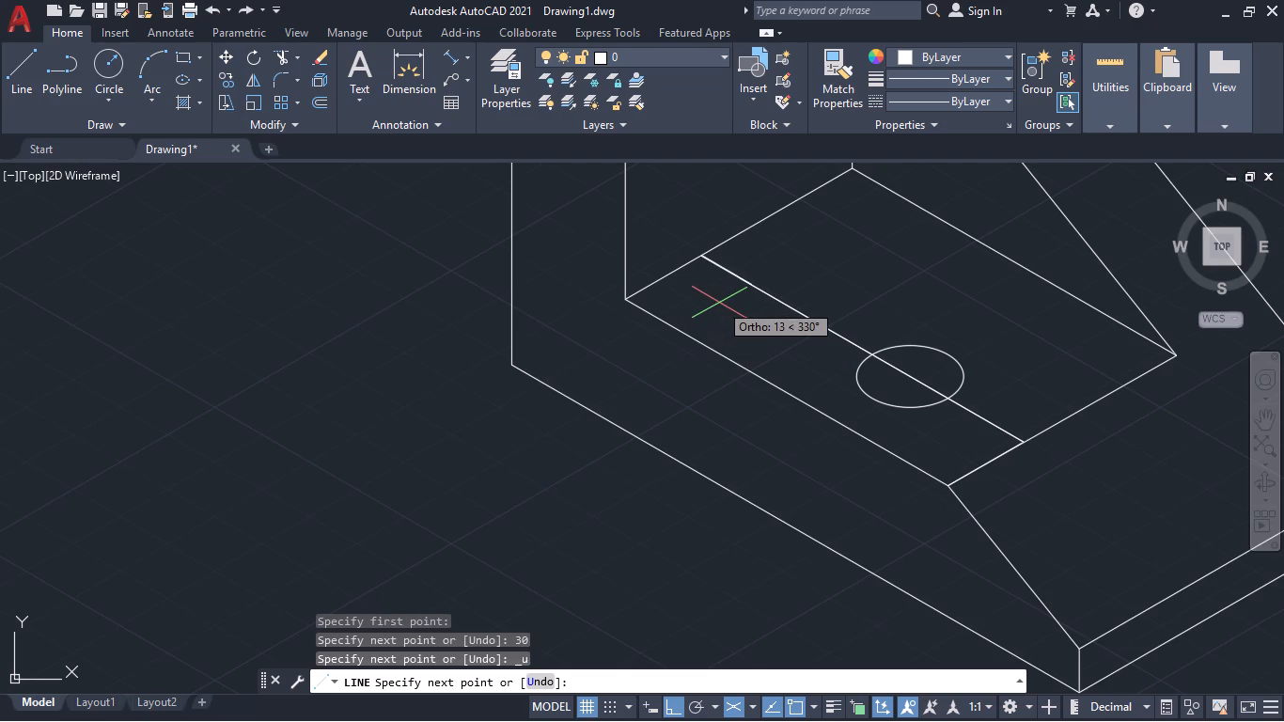
pyautogui.write('20')
pyautogui.press('Return')
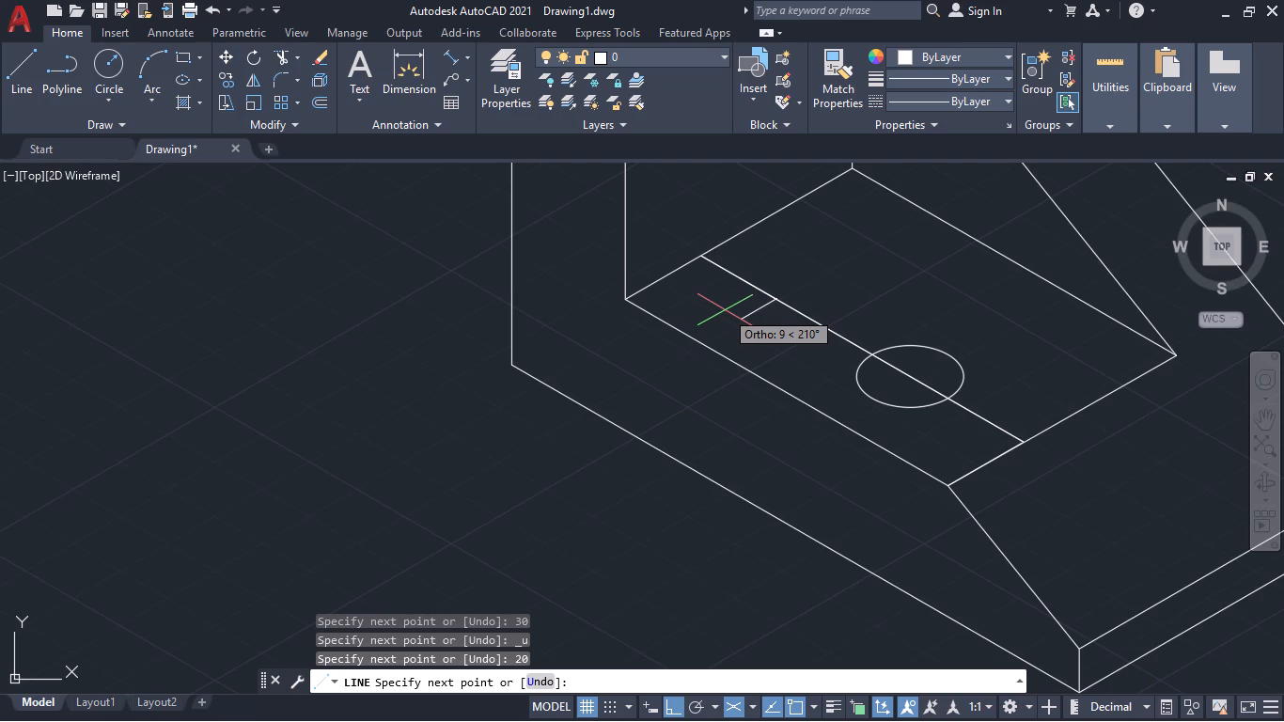
pyautogui.press('Return')
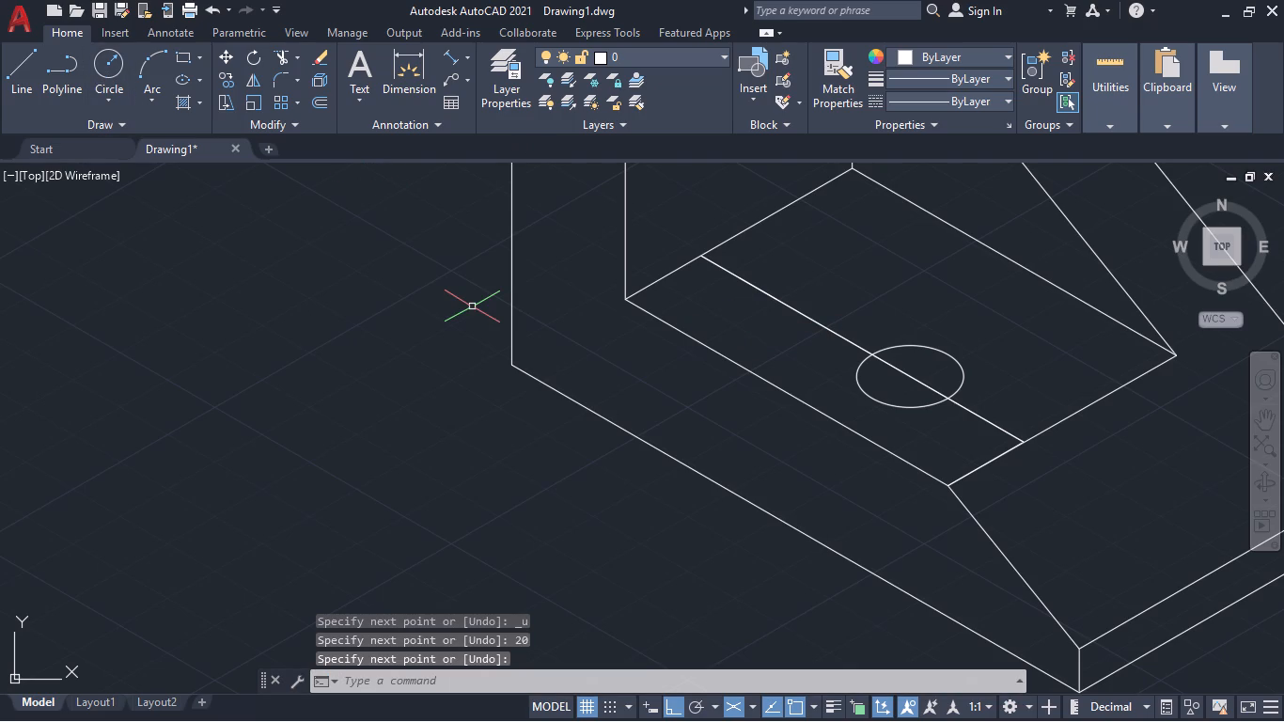
# Draw a radius 10 isocircle on the base floor, centred at the free end of the 20-long line.
pyautogui.write('el')
pyautogui.press('Return')
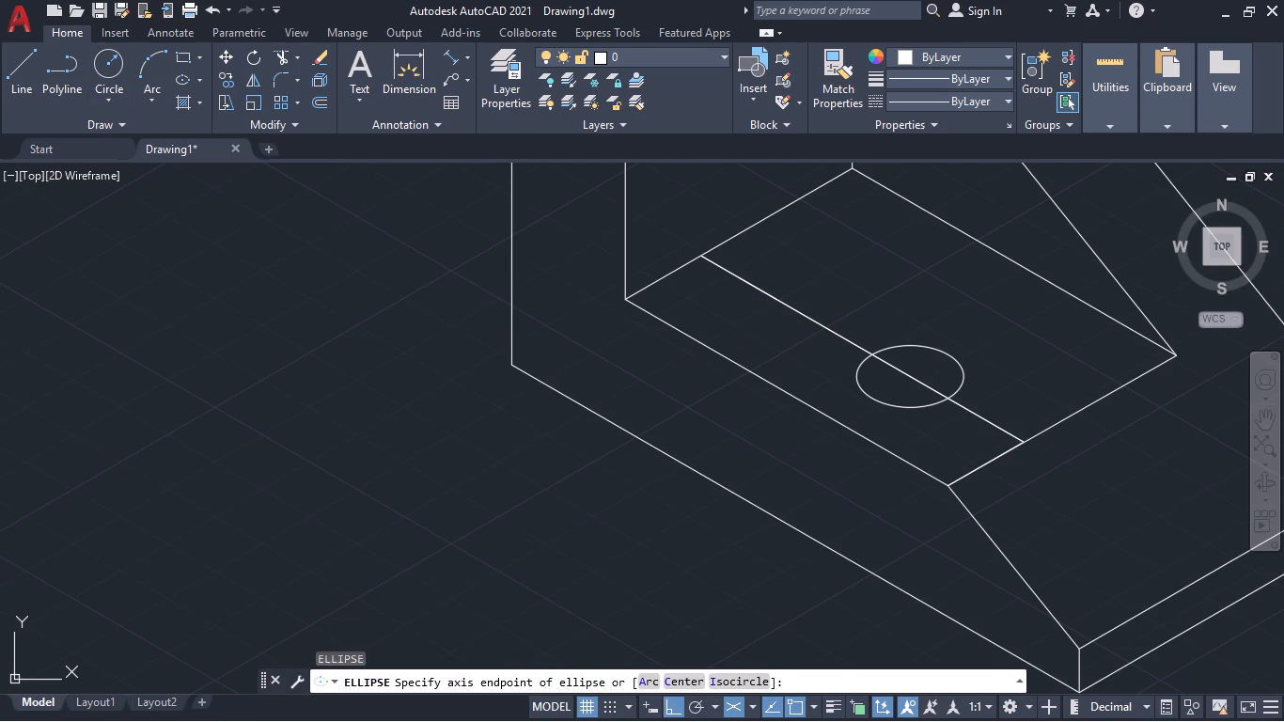
pyautogui.press('i')
pyautogui.press('Return')
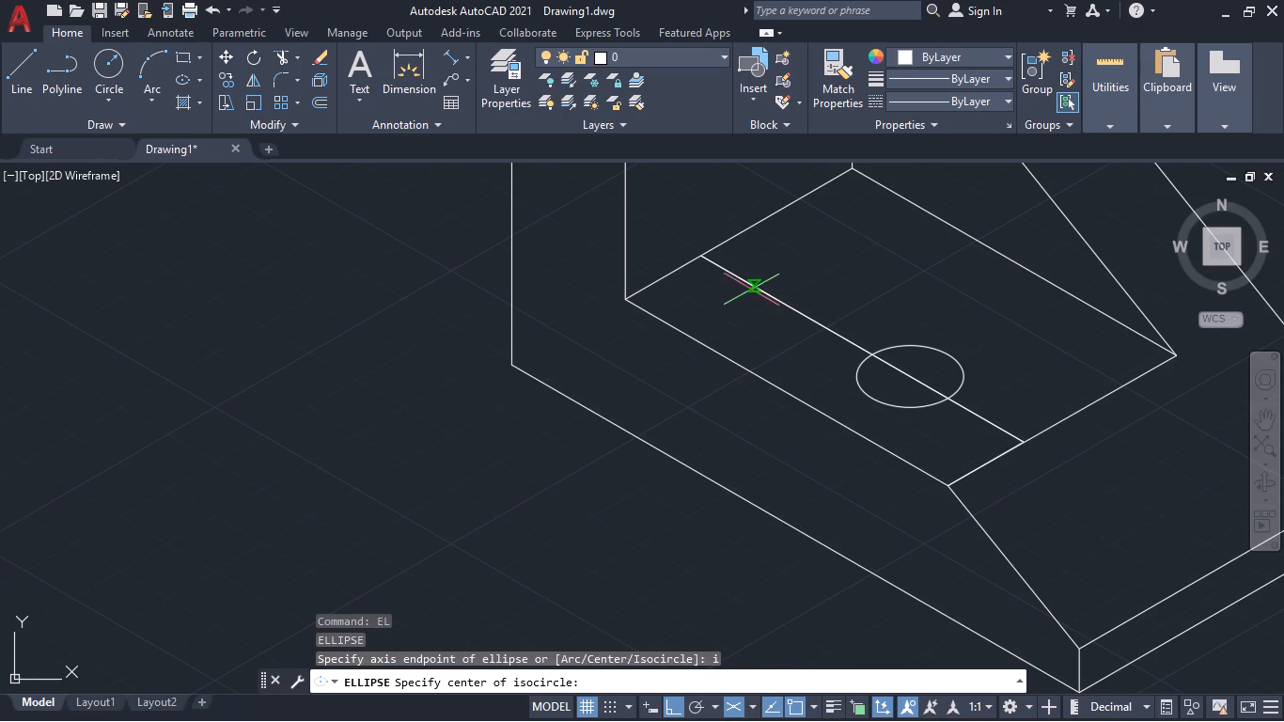
pyautogui.click(774, 298)
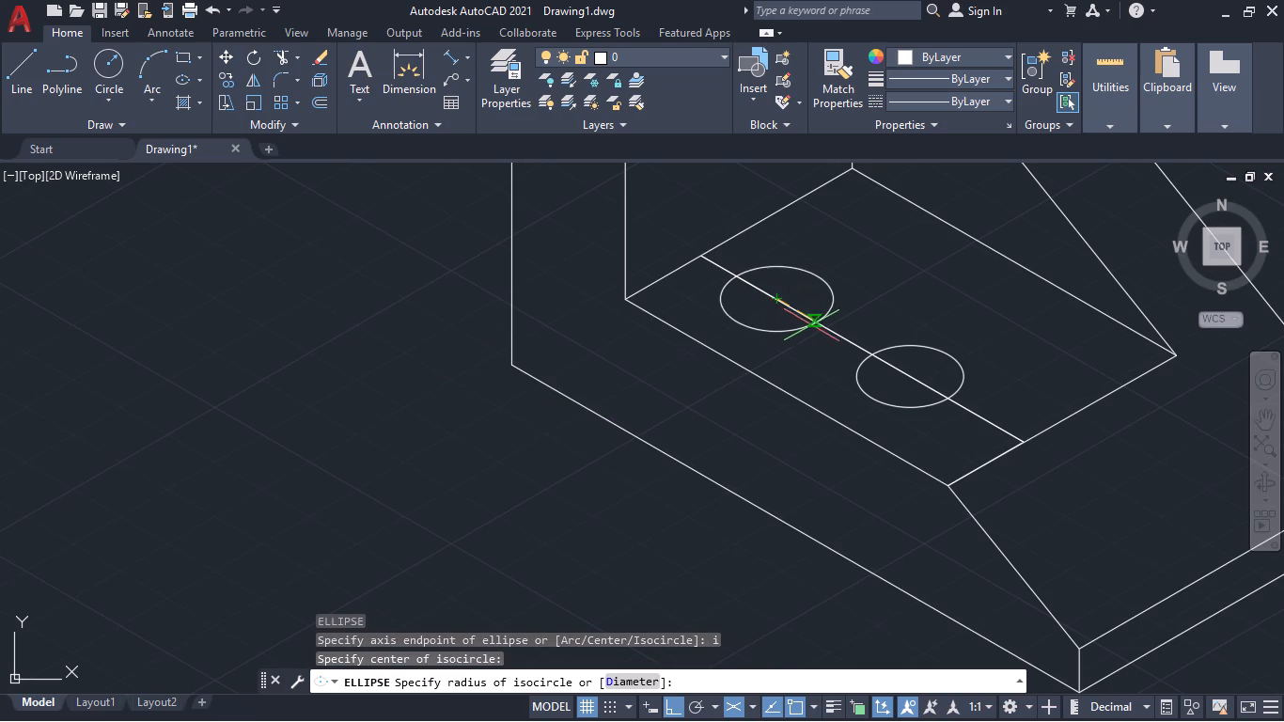
pyautogui.write('10')
pyautogui.press('Return')
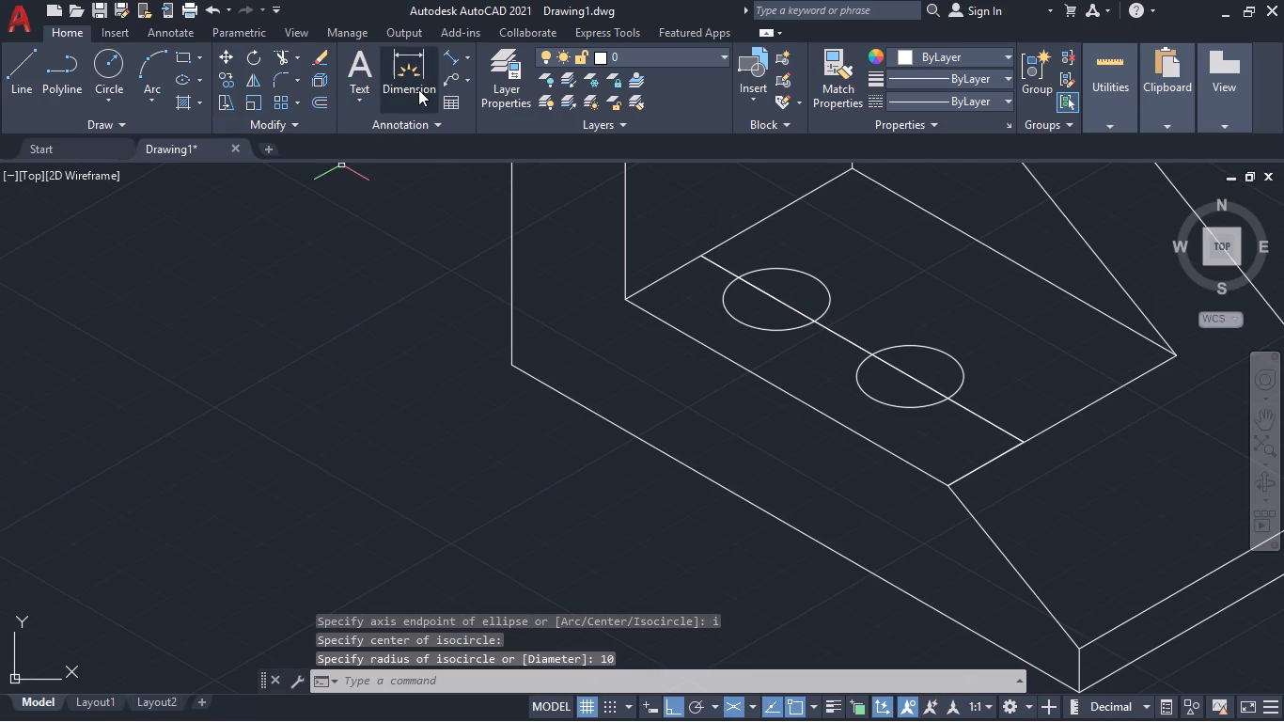
# Check the distance between the centres of the two floor isocircles with an aligned dimension preview.
pyautogui.click(444, 55)
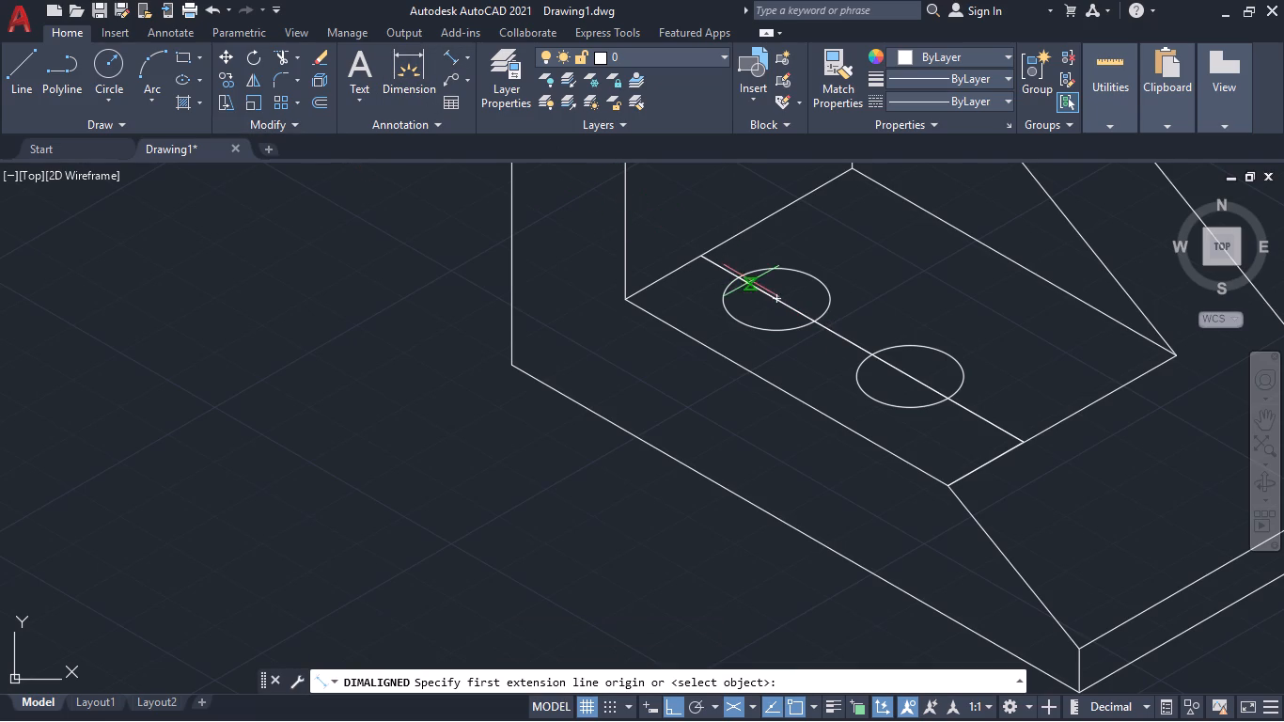
pyautogui.click(775, 297)
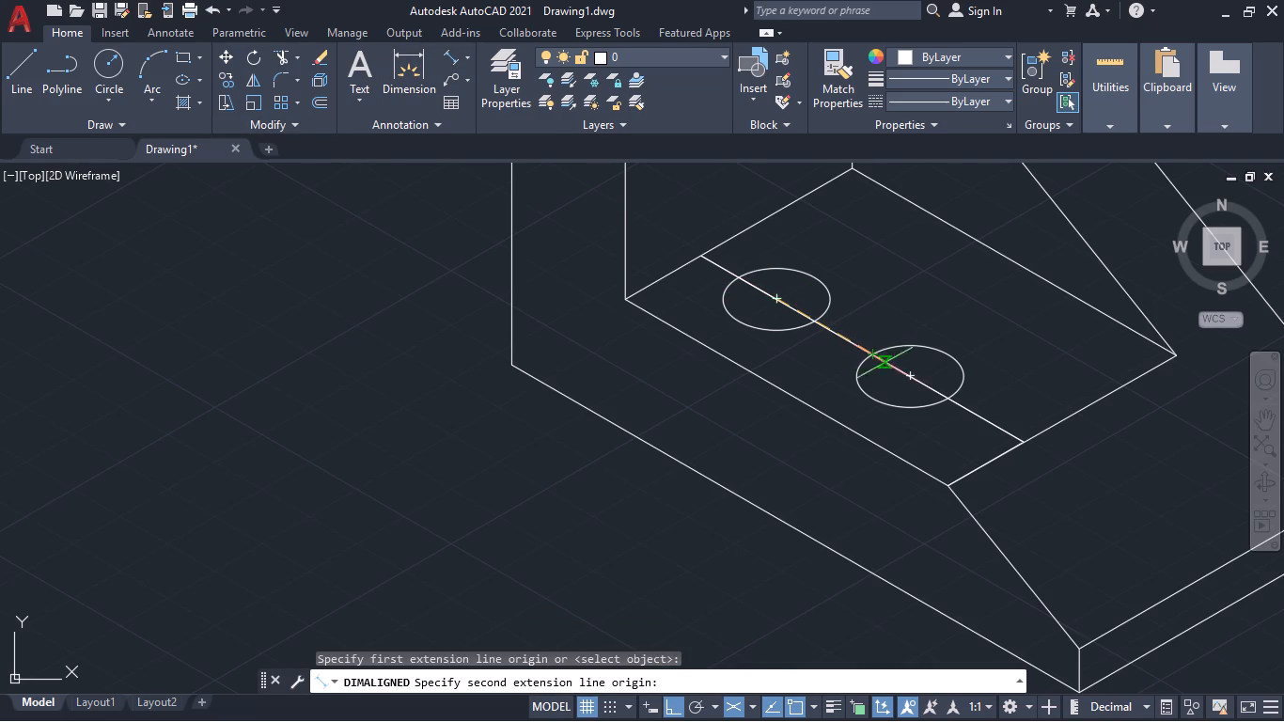
pyautogui.click(913, 377)
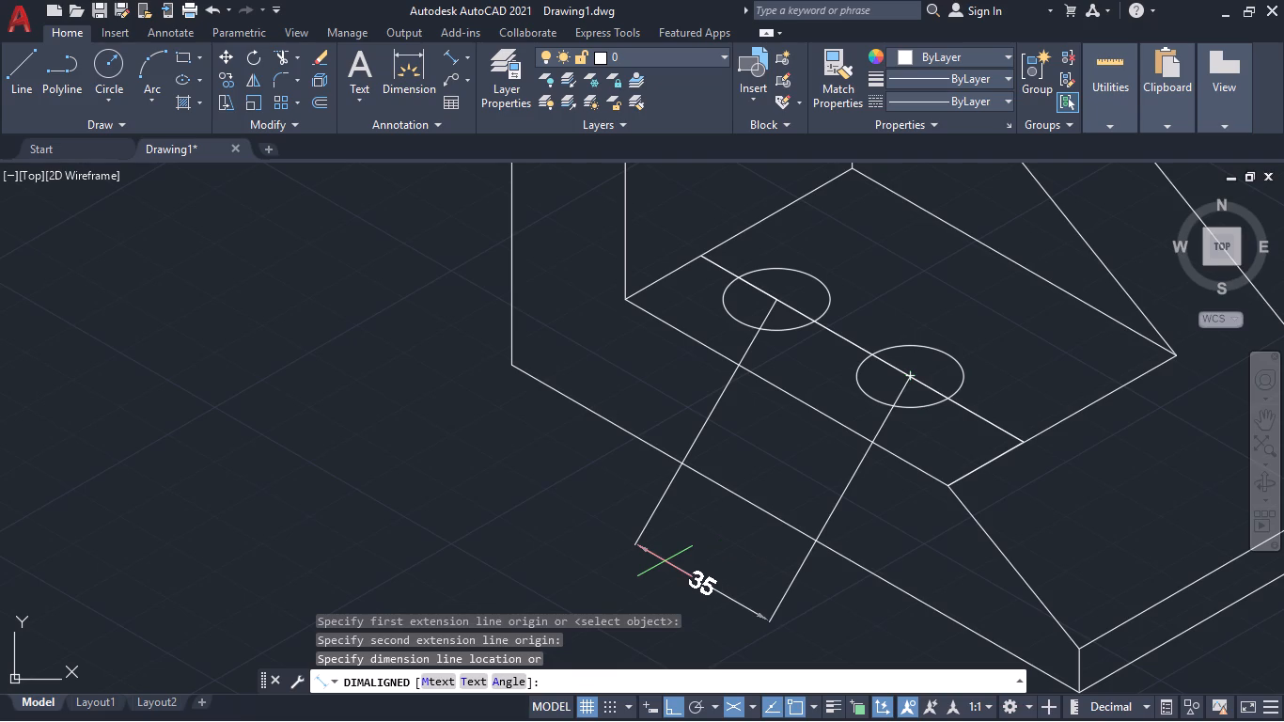
pyautogui.press('Escape')
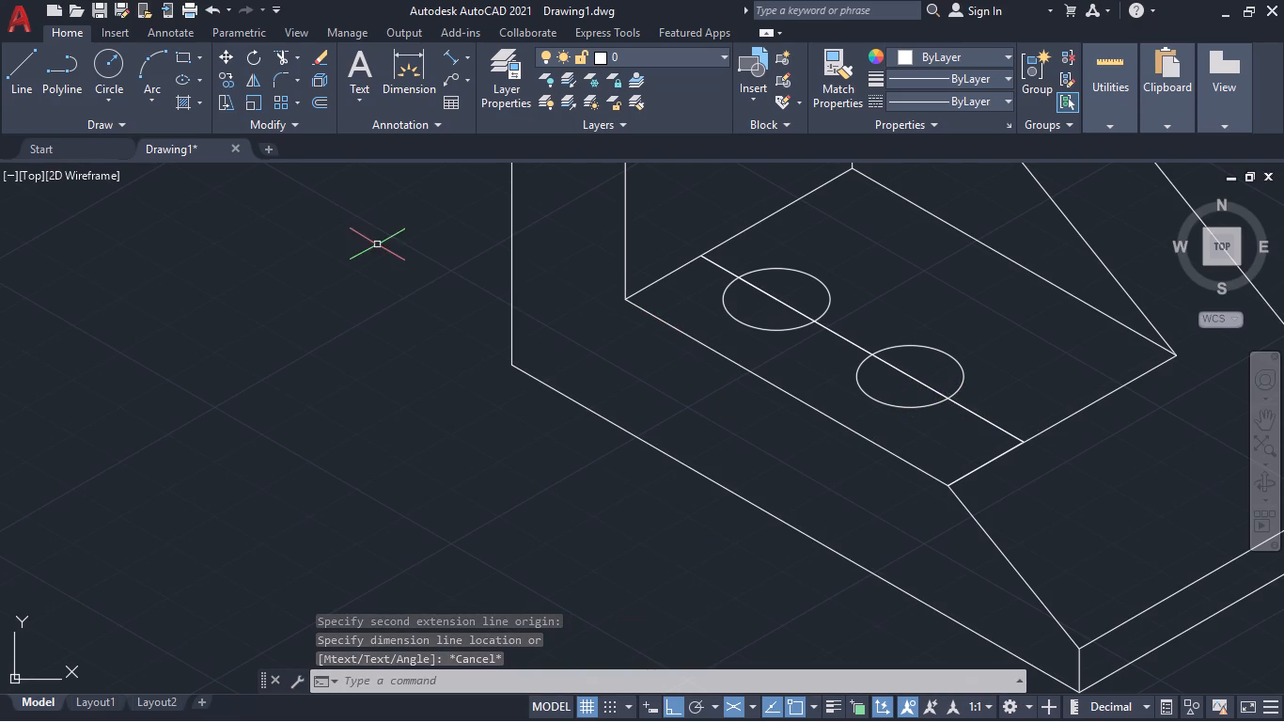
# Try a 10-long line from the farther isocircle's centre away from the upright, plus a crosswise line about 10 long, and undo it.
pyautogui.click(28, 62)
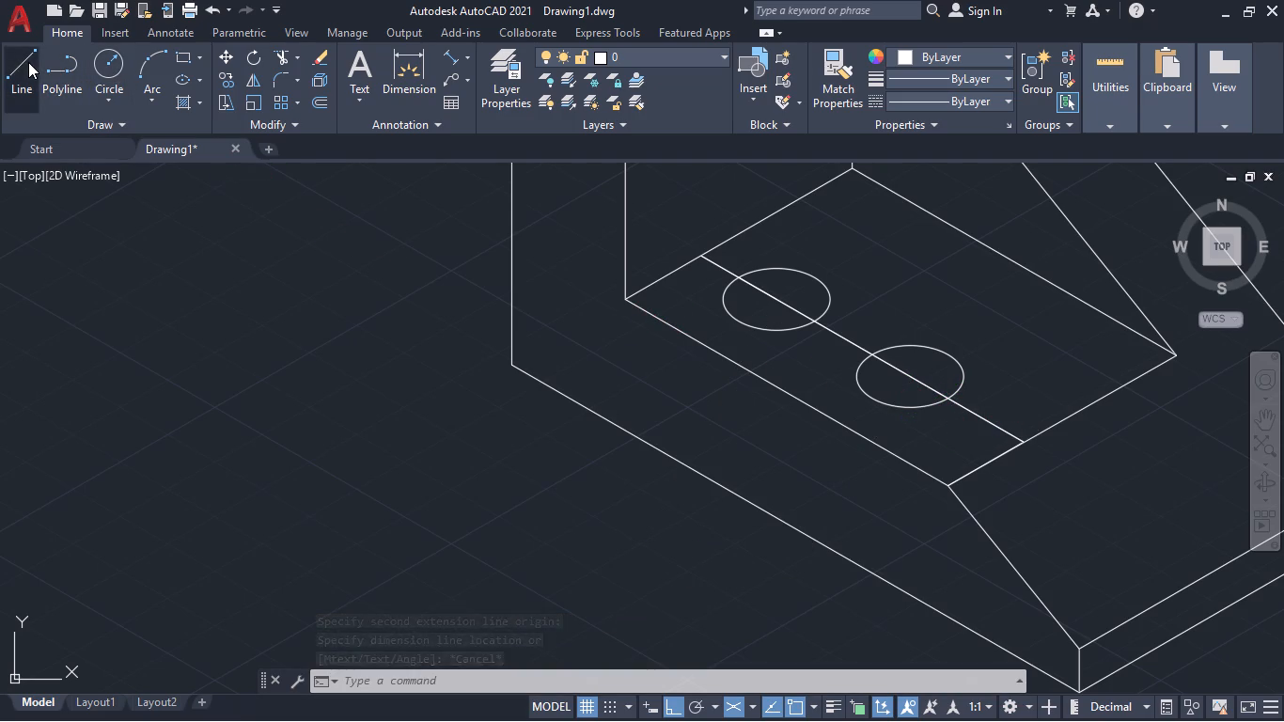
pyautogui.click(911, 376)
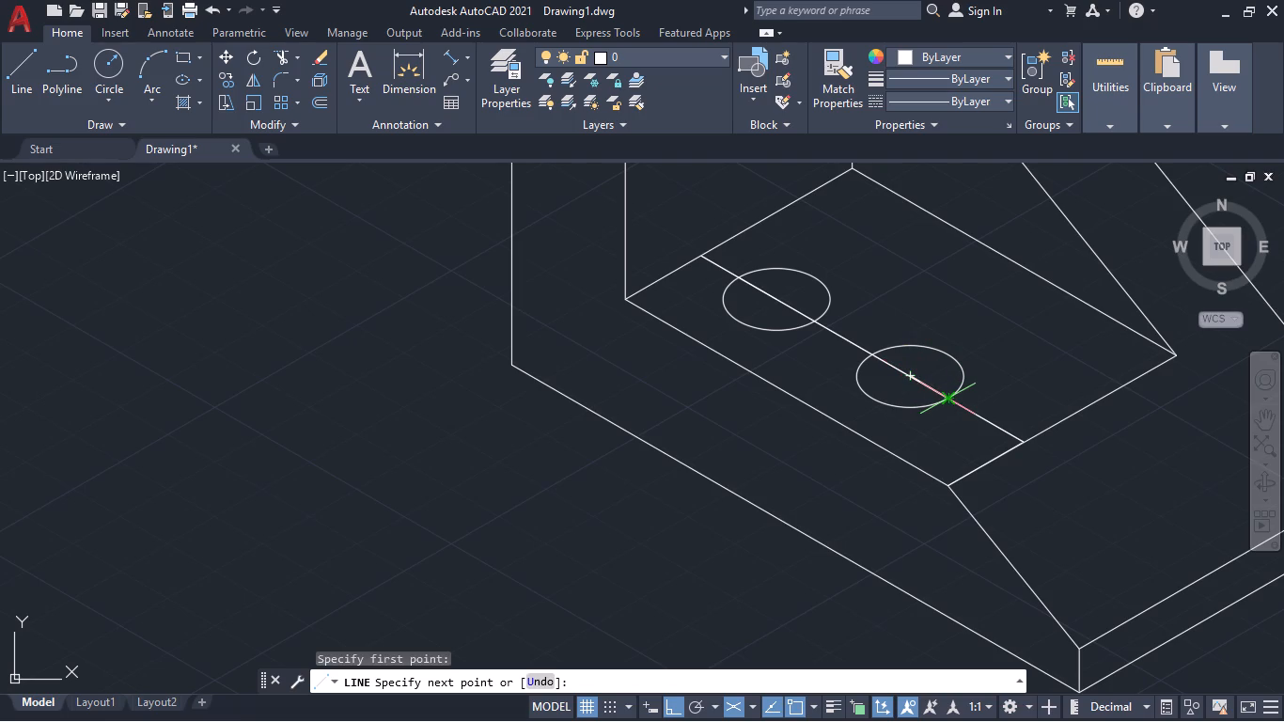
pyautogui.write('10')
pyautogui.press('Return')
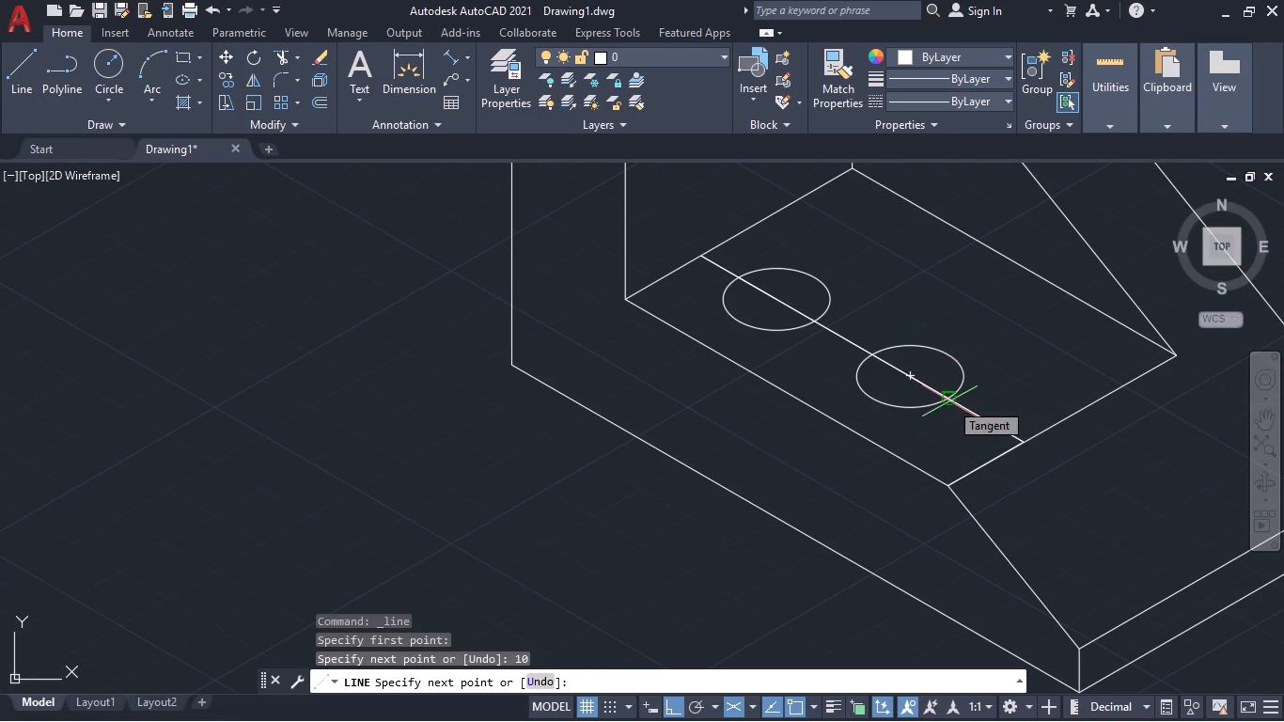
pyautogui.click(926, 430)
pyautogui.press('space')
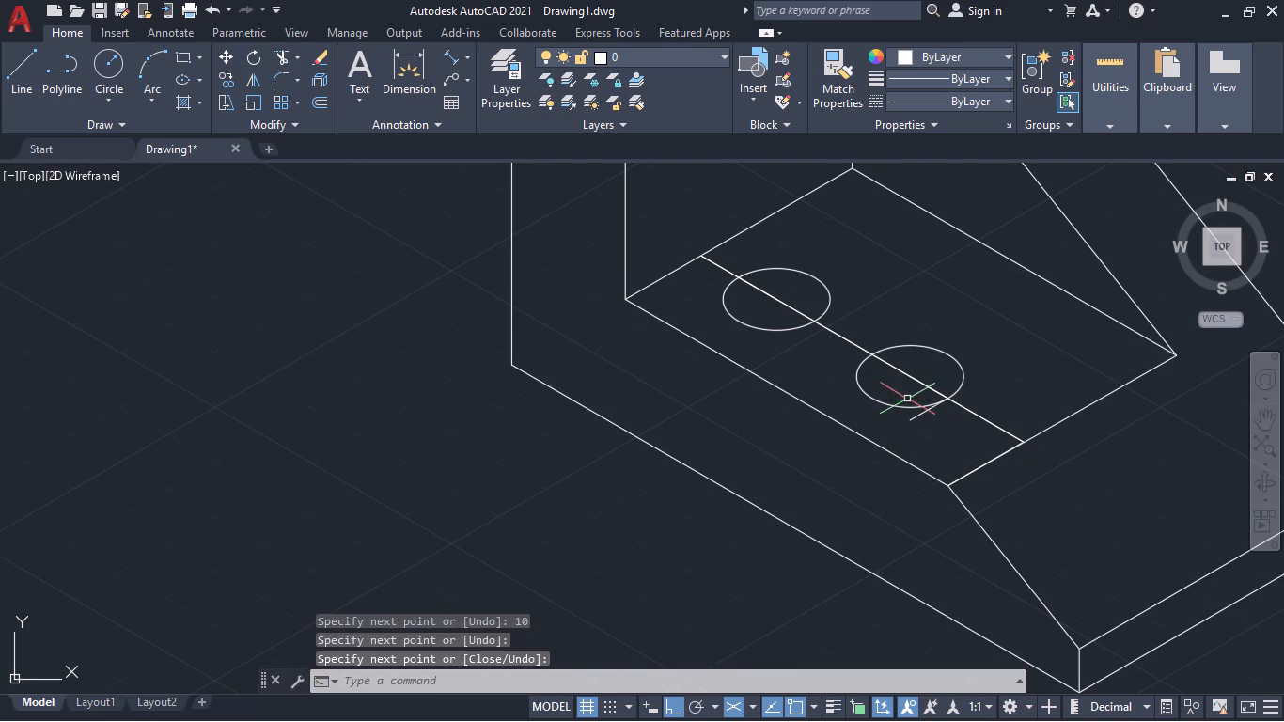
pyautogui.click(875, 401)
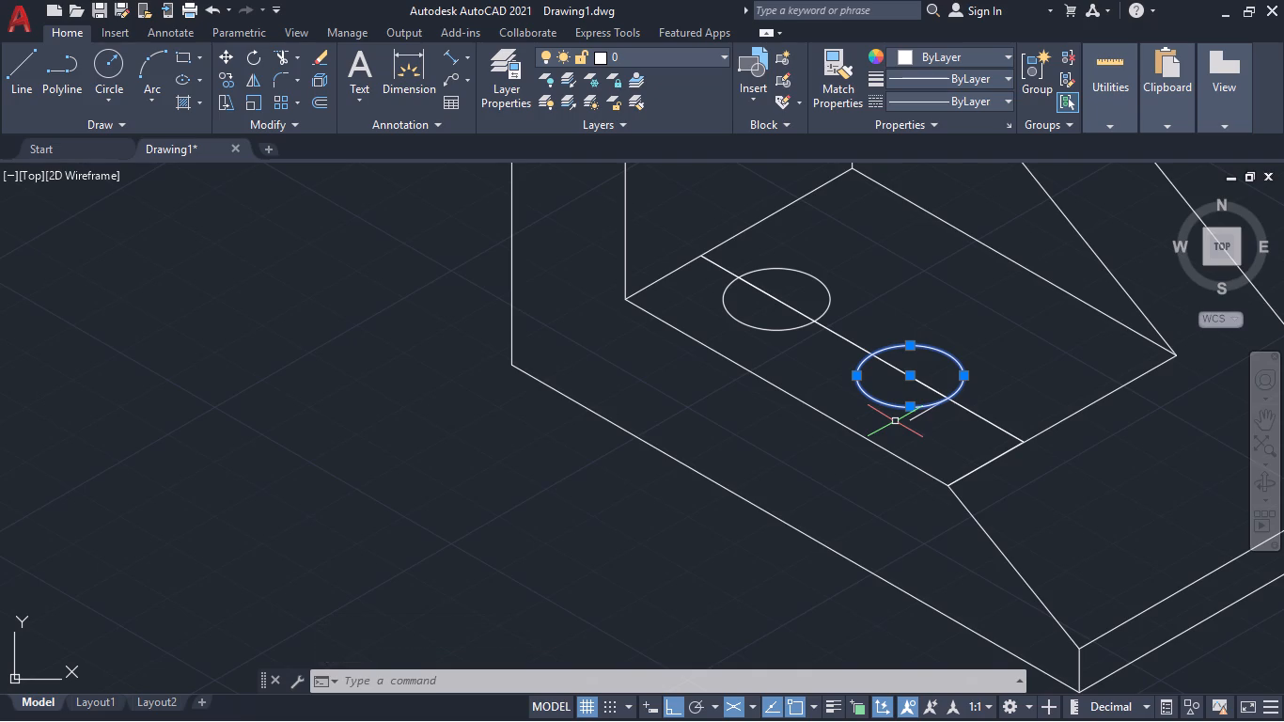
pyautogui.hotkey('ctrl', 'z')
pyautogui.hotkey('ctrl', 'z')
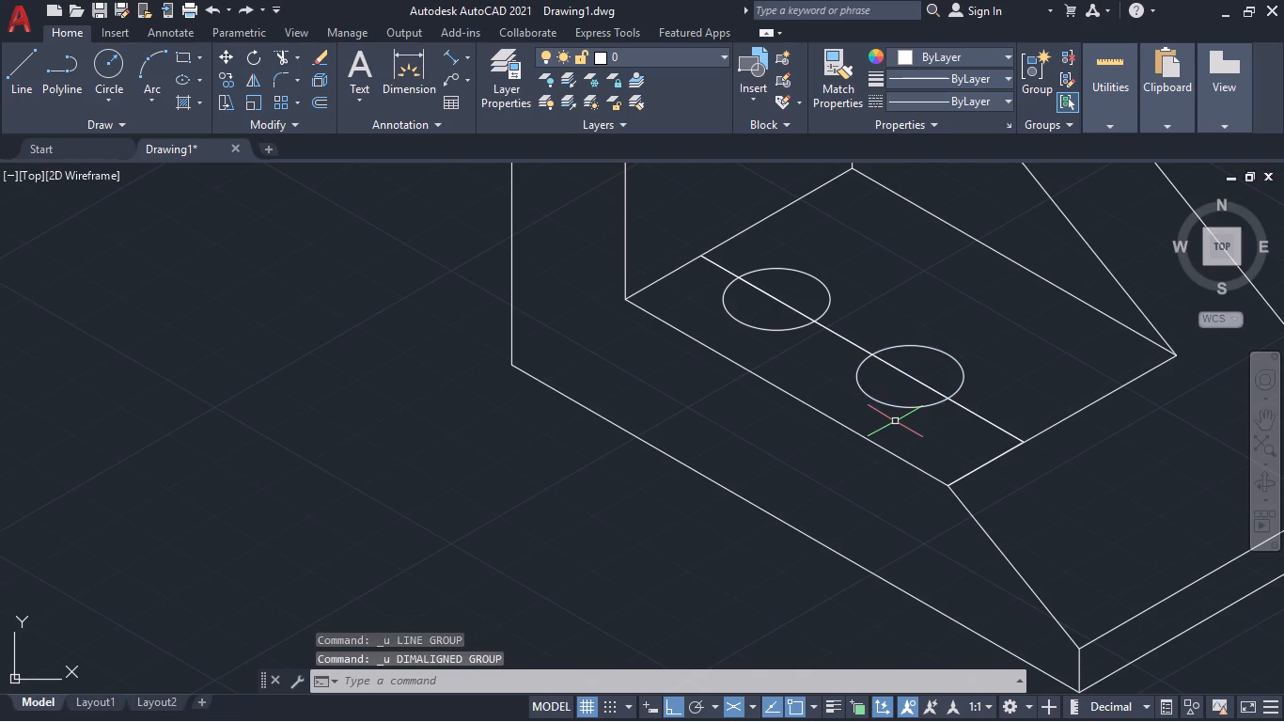
# Draw a 5-long line from the centre of the isocircle farther from the upright, along the construction line away from the upright.
pyautogui.press('l')
pyautogui.press('Return')
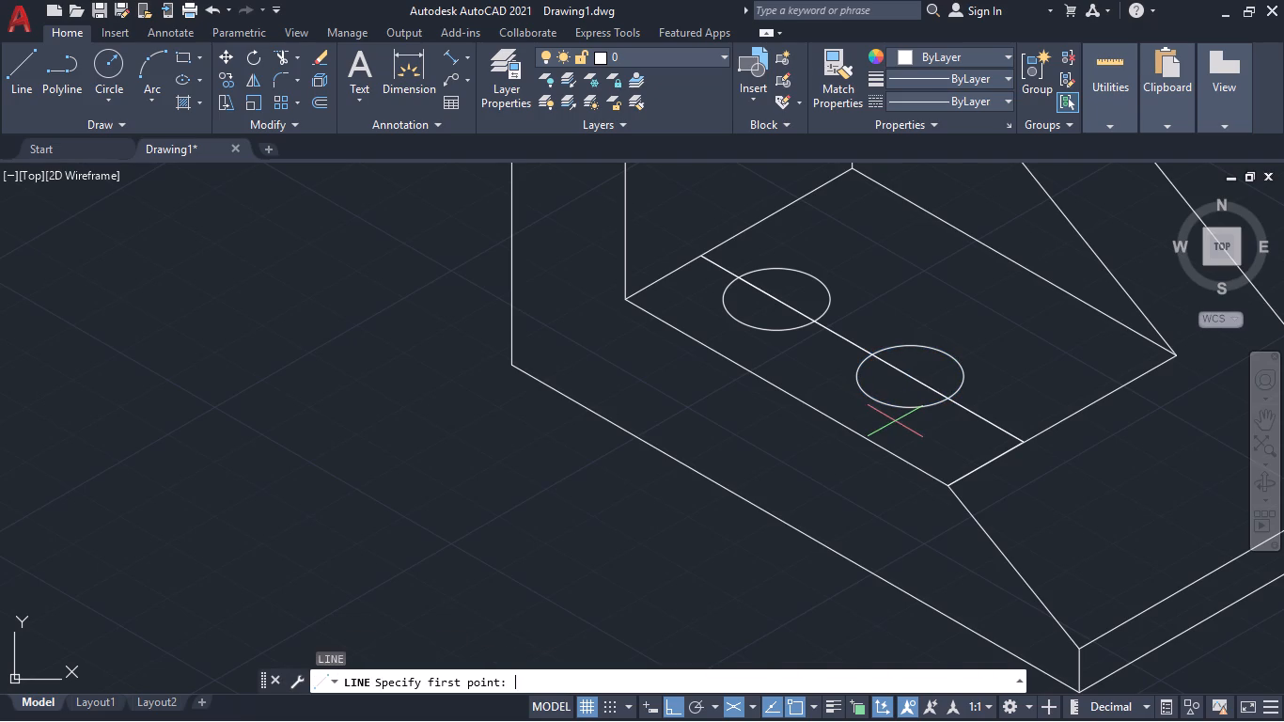
pyautogui.click(908, 376)
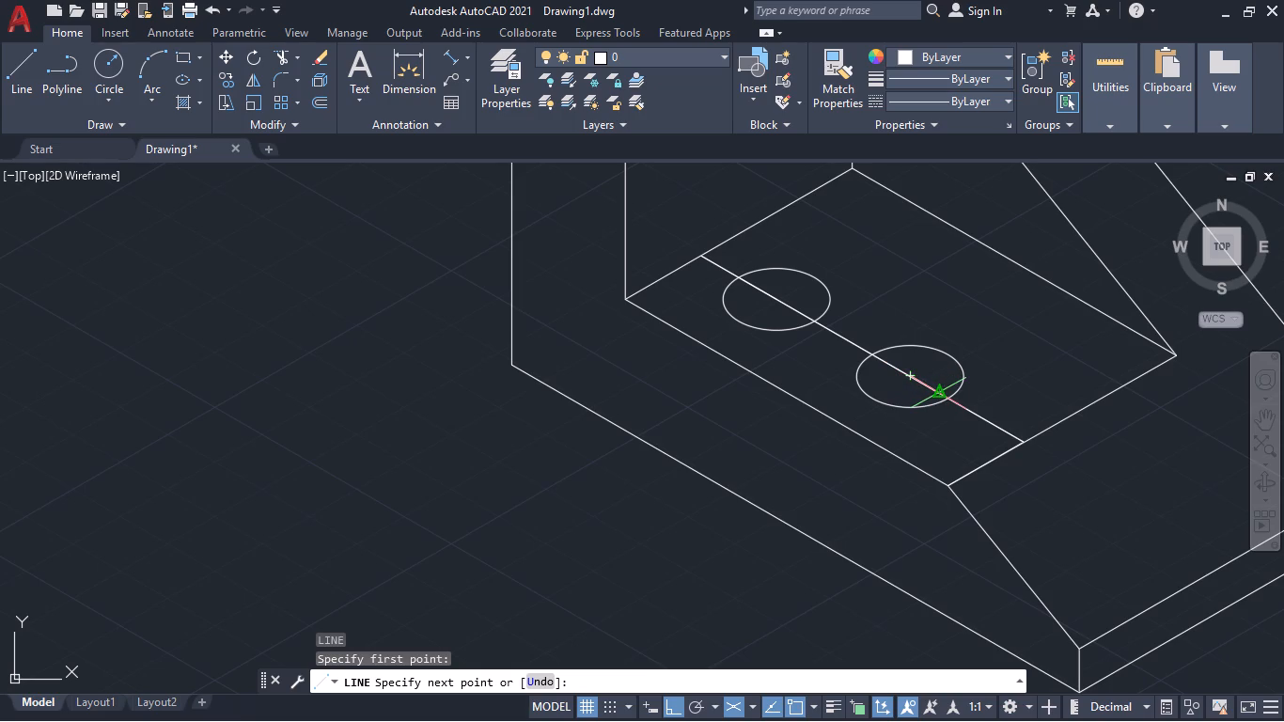
pyautogui.press('5')
pyautogui.press('Return')
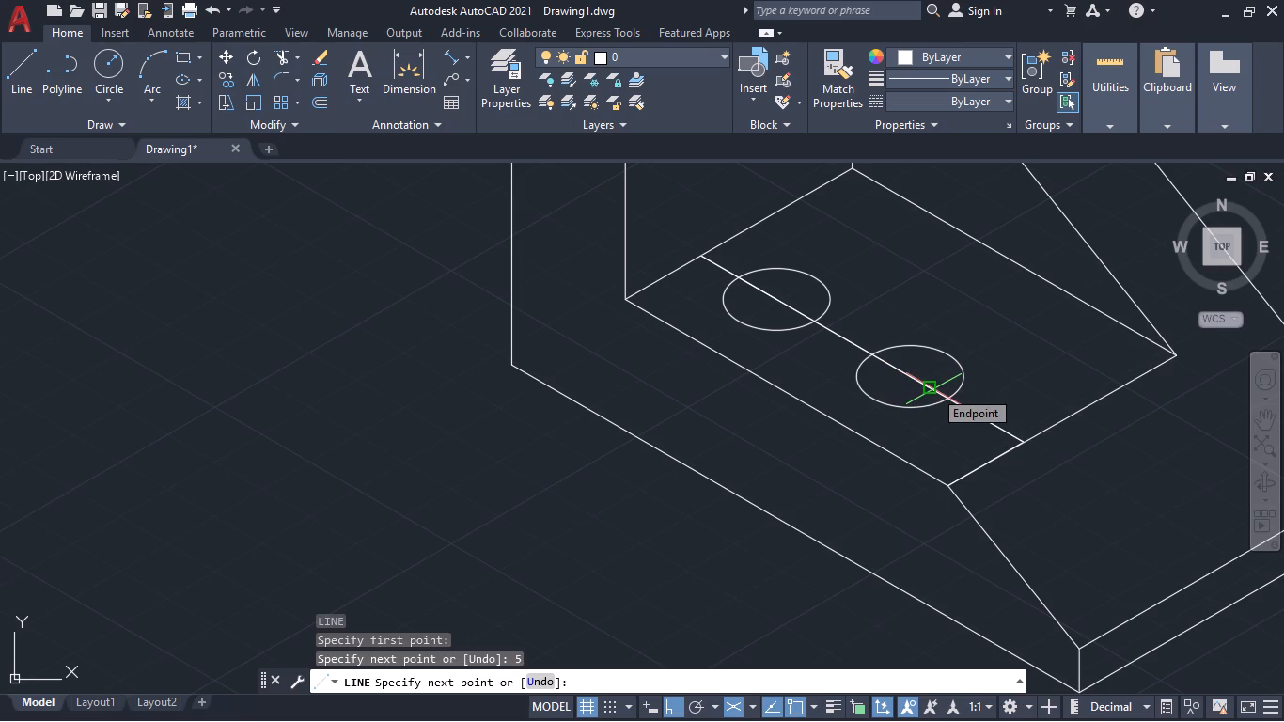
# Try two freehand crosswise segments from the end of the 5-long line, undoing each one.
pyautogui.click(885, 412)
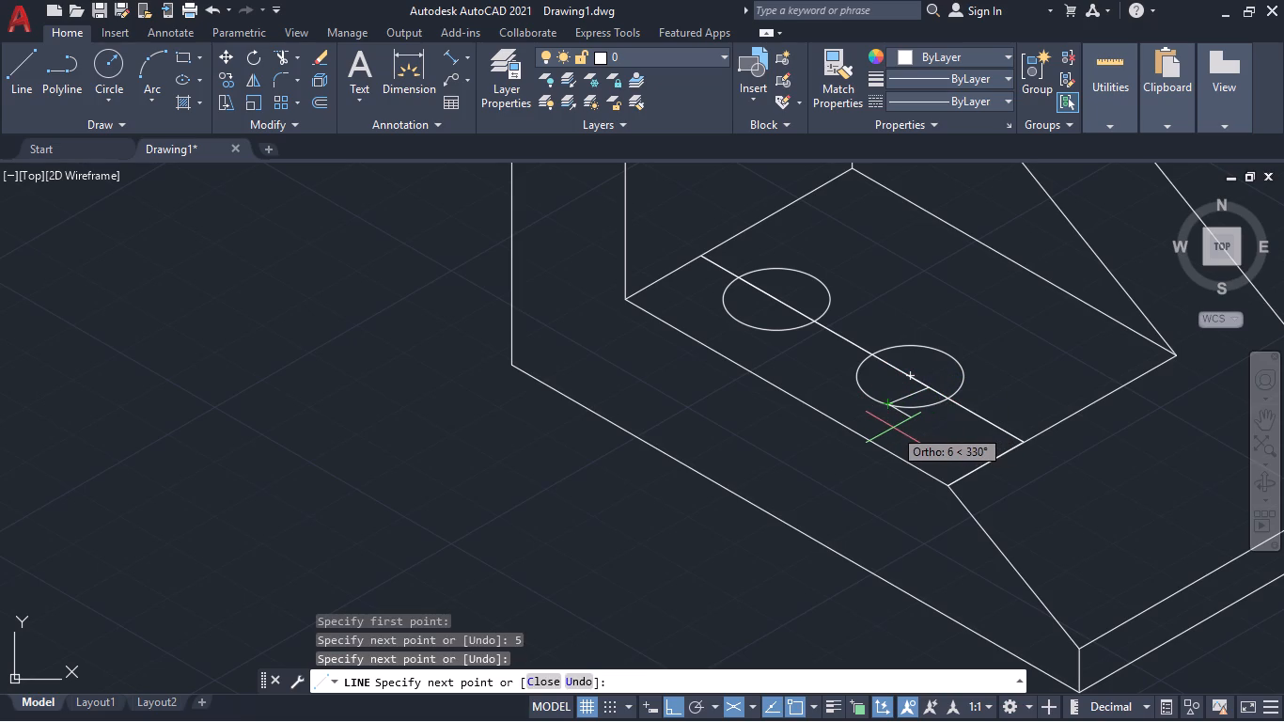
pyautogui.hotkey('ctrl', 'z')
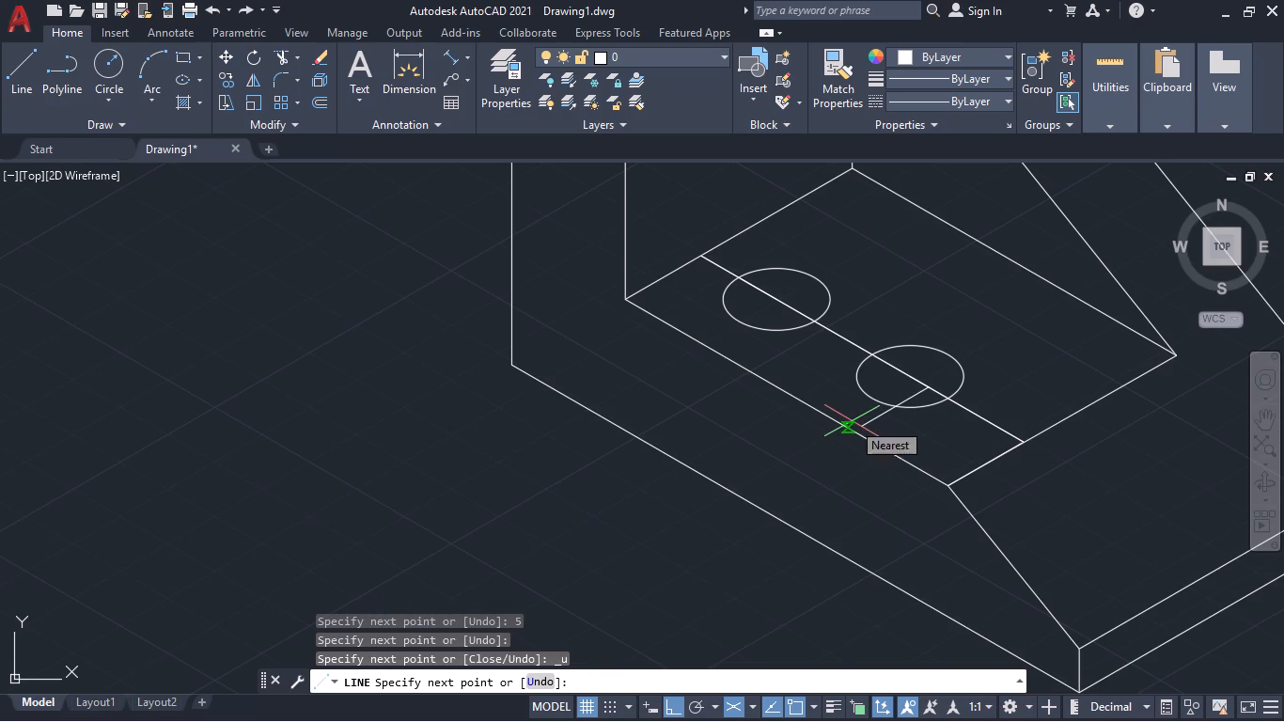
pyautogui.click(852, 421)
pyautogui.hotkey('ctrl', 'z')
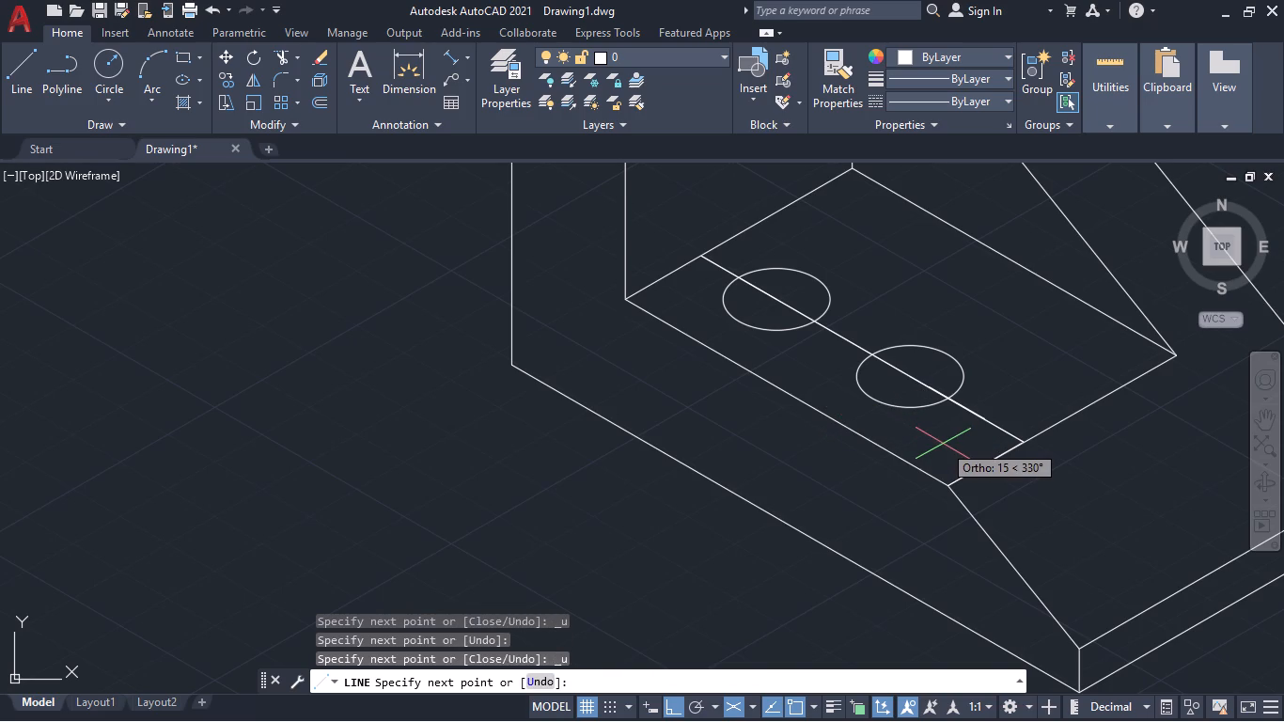
# Return the line to the isocircle's centre, retrace the 5-long segment outward, and add a 10-long crosswise line at its end.
pyautogui.click(907, 372)
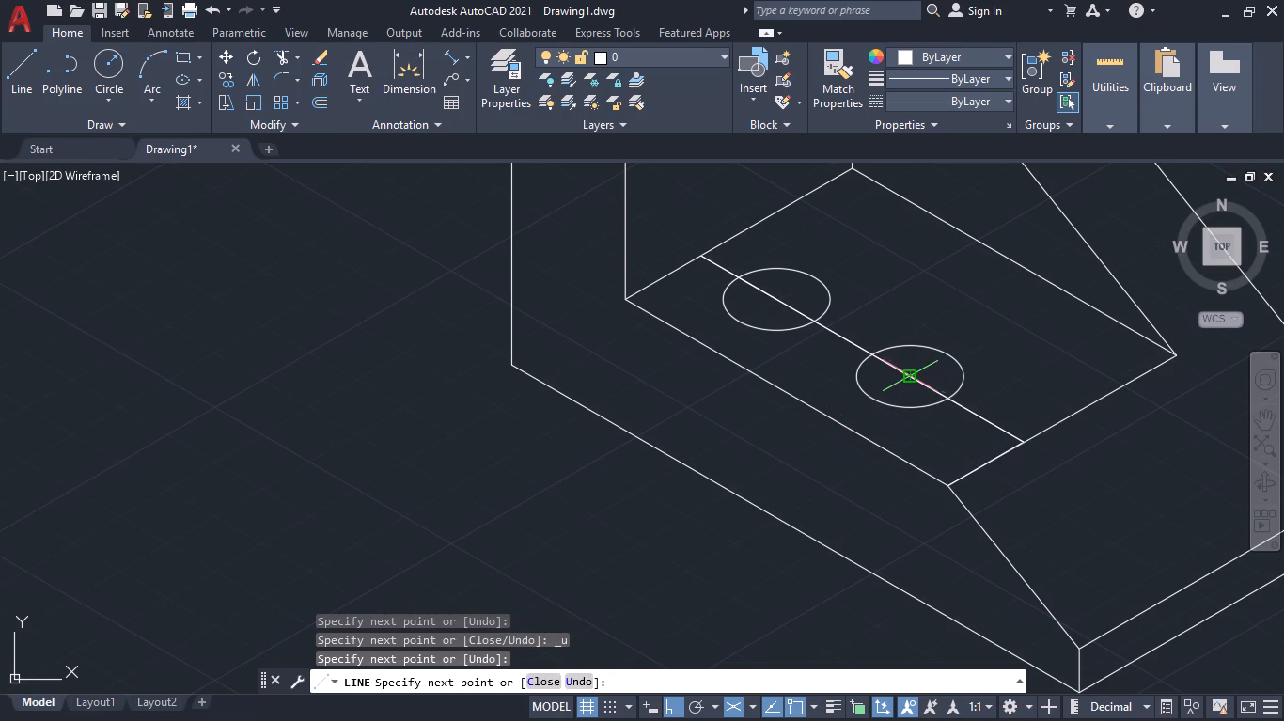
pyautogui.press('5')
pyautogui.press('Return')
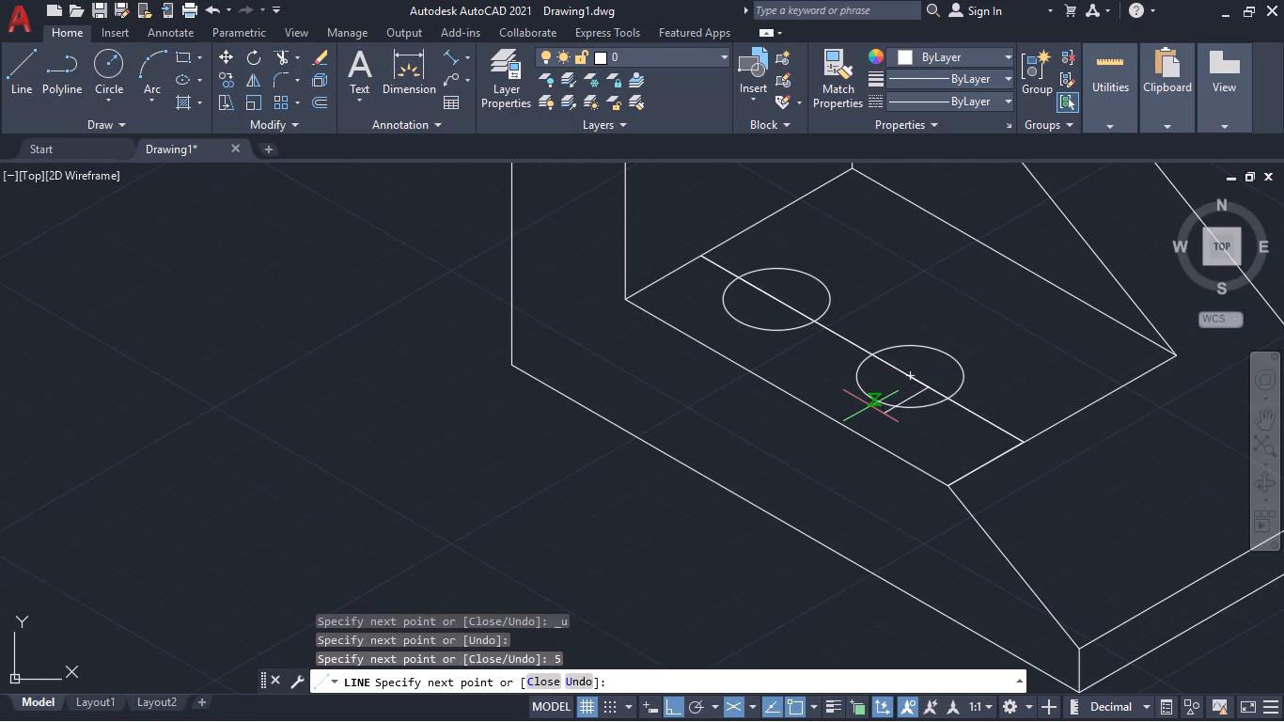
pyautogui.write('10')
pyautogui.press('Return')
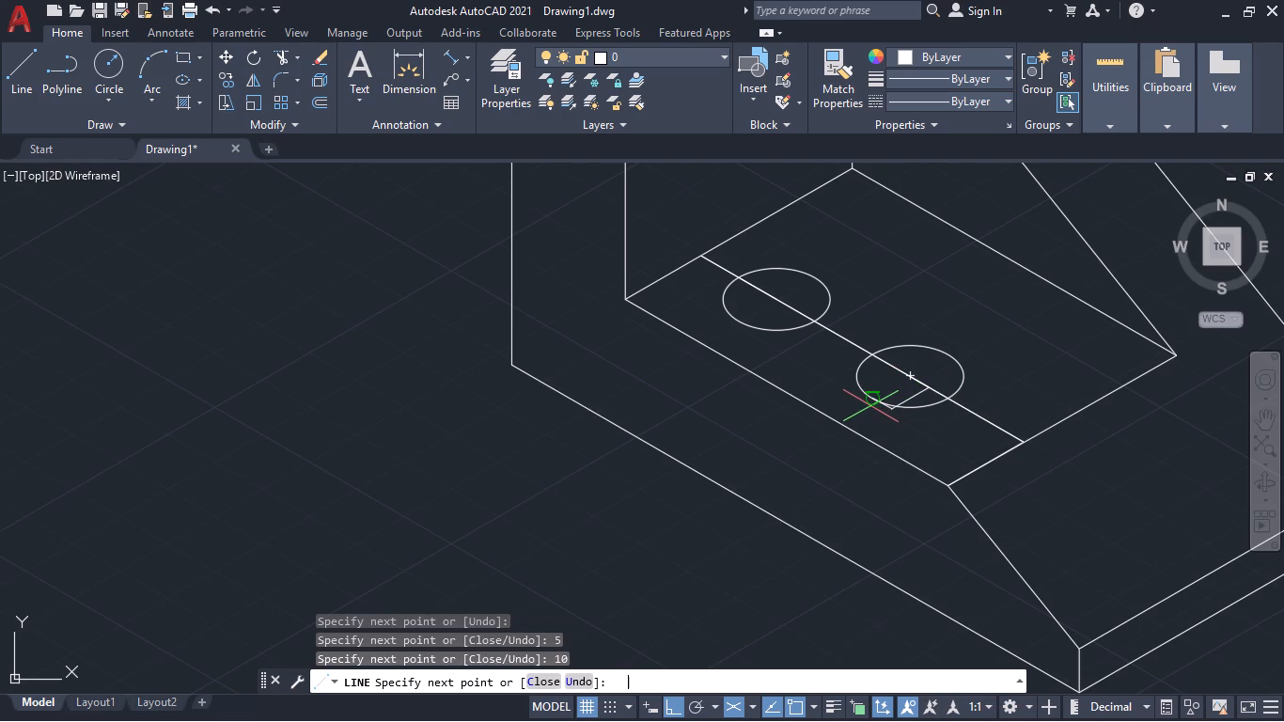
pyautogui.press('space')
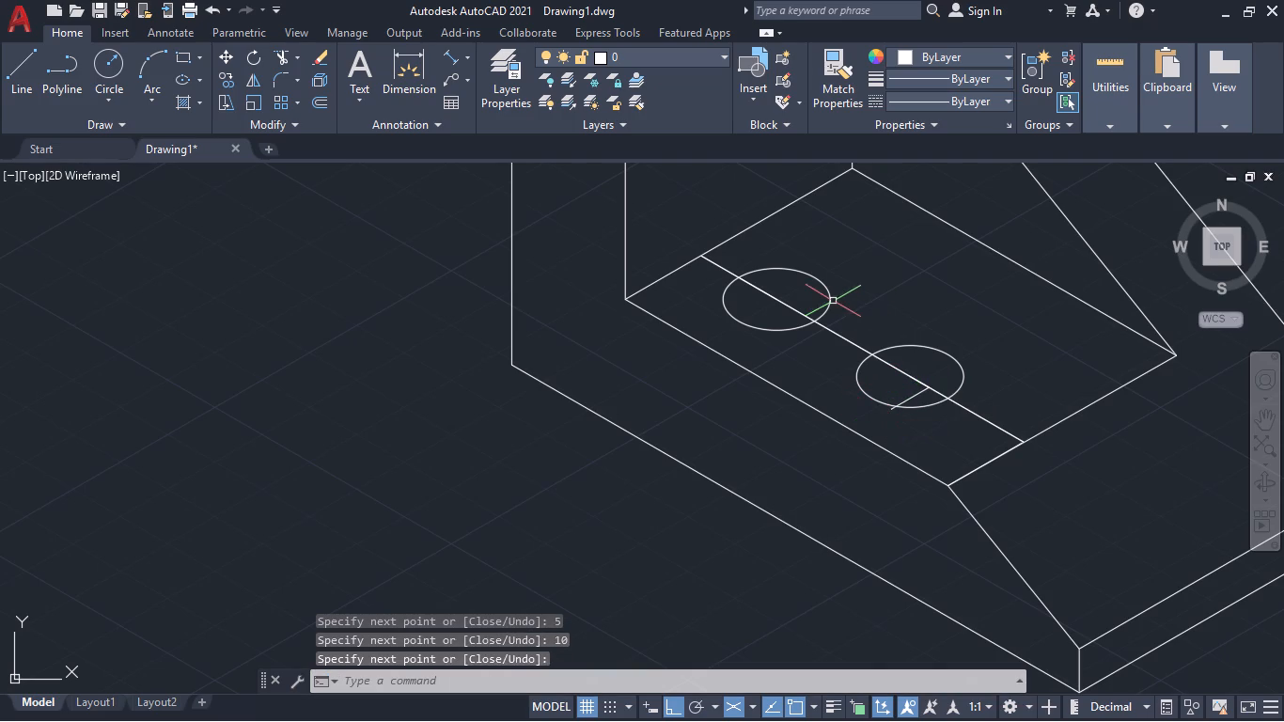
# Draw a 5-long line from the centre of the isocircle nearer the upright toward the upright, plus a 10-long crosswise line at its end.
pyautogui.press('space')
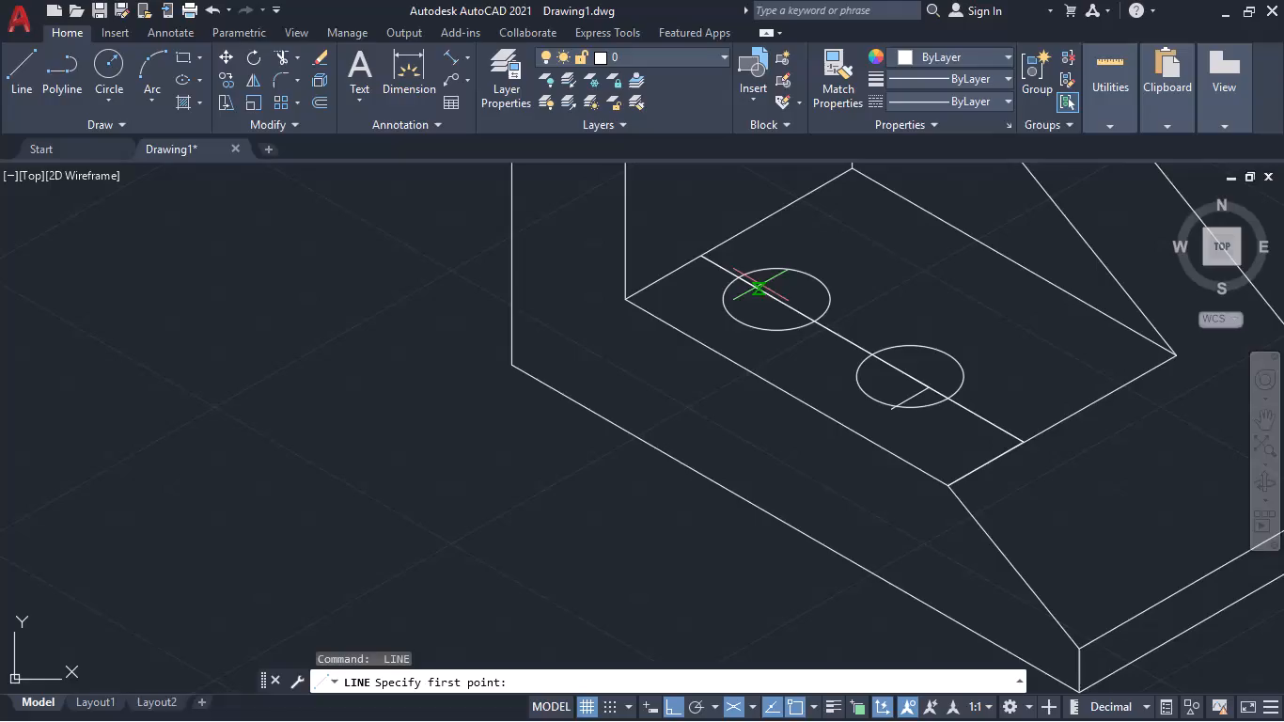
pyautogui.click(779, 298)
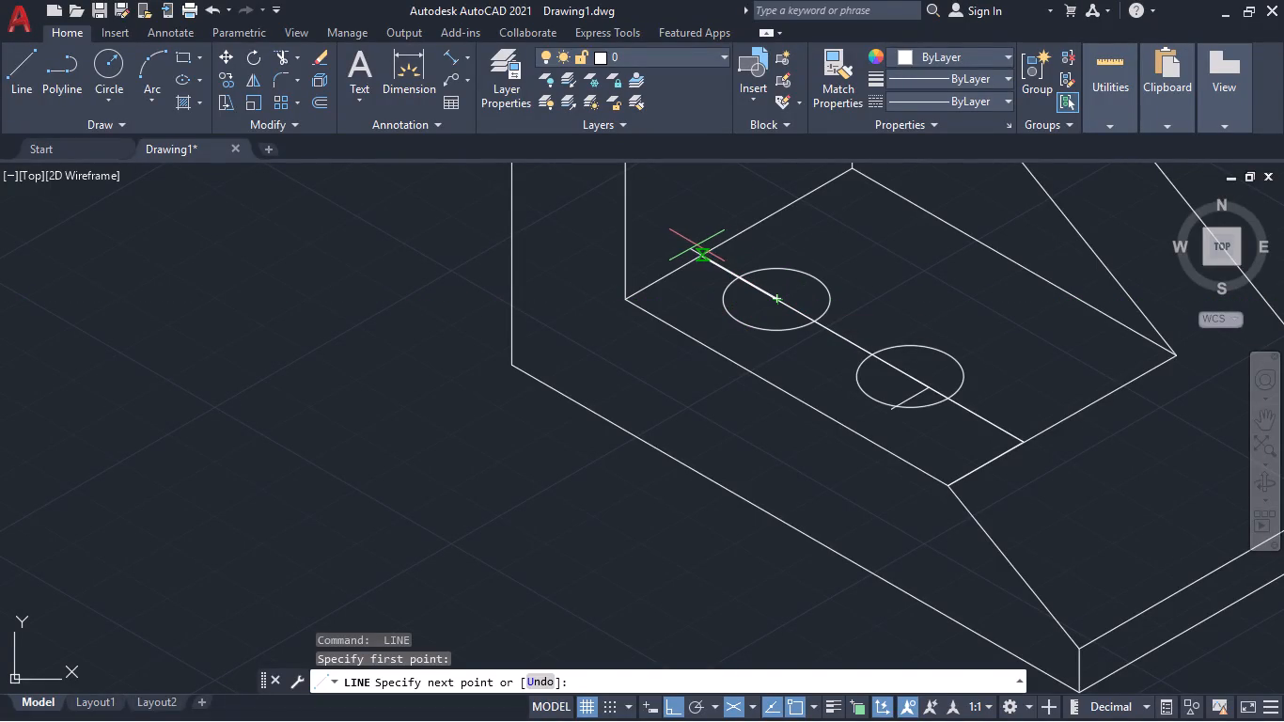
pyautogui.press('5')
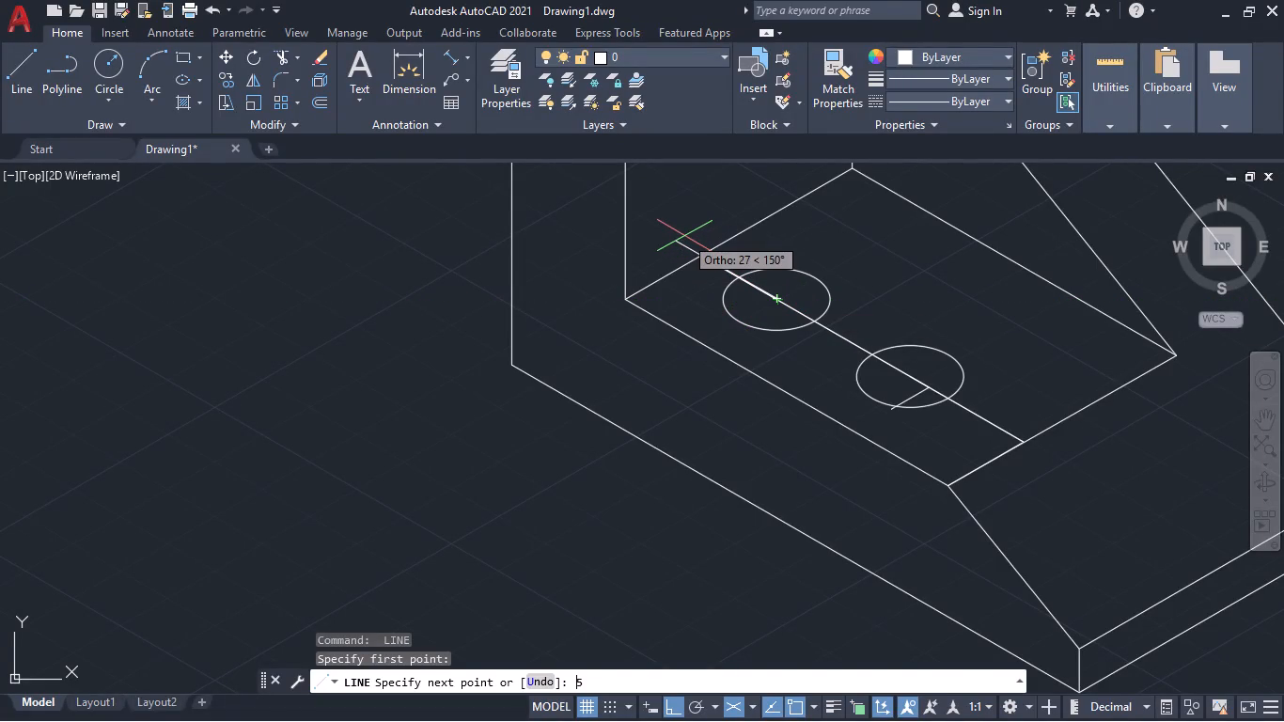
pyautogui.press('Return')
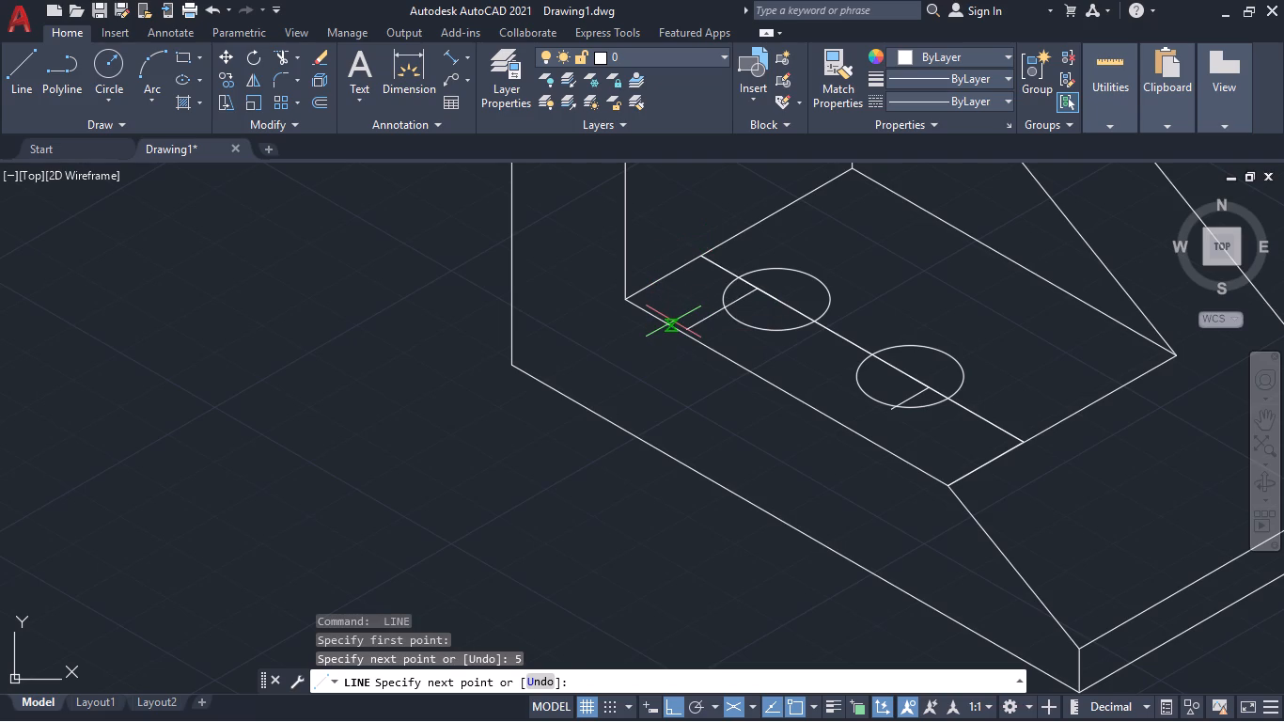
pyautogui.write('10')
pyautogui.press('Return')
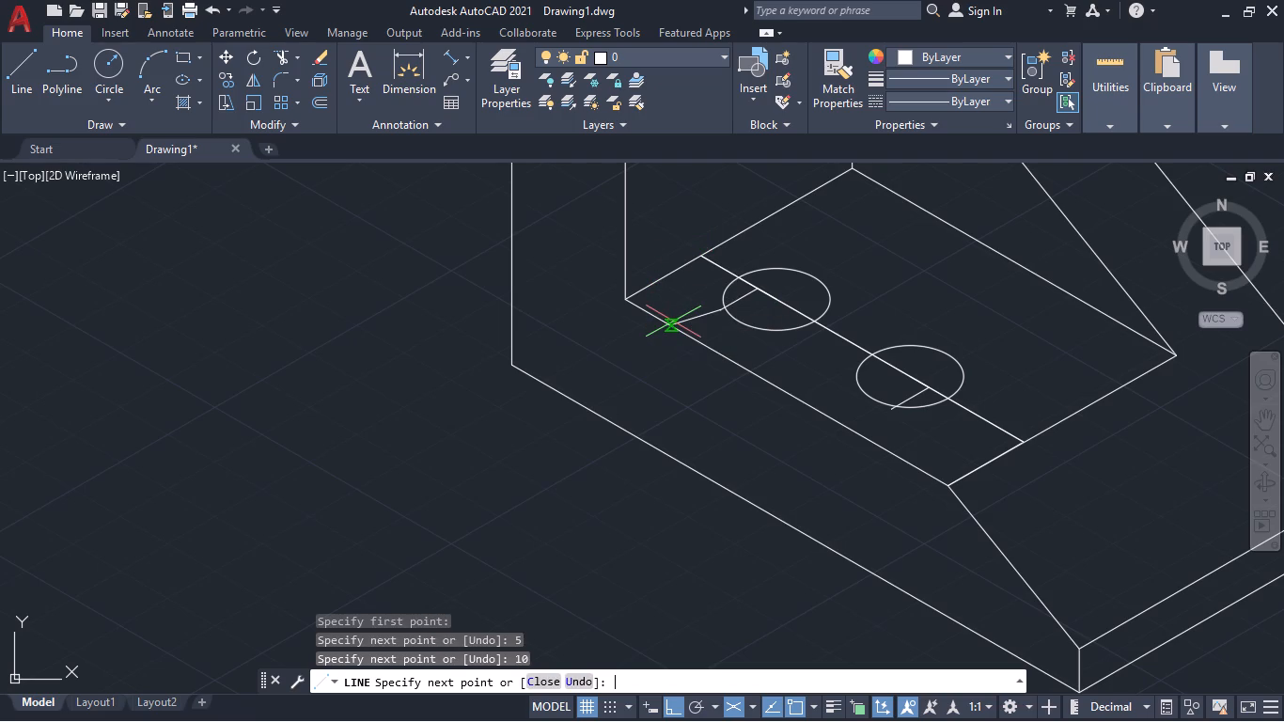
pyautogui.press('space')
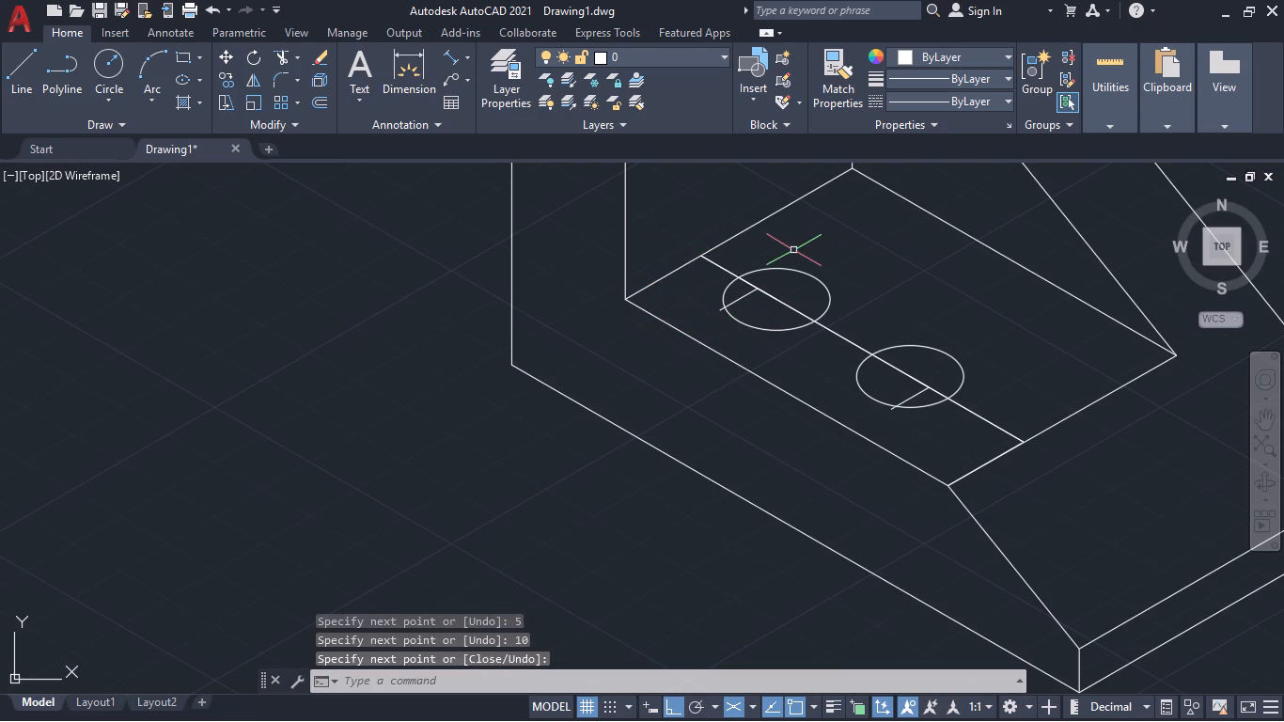
# Move the isocircle nearer the upright by its centre to the junction of the 5-long and 10-long lines.
pyautogui.click(811, 275)
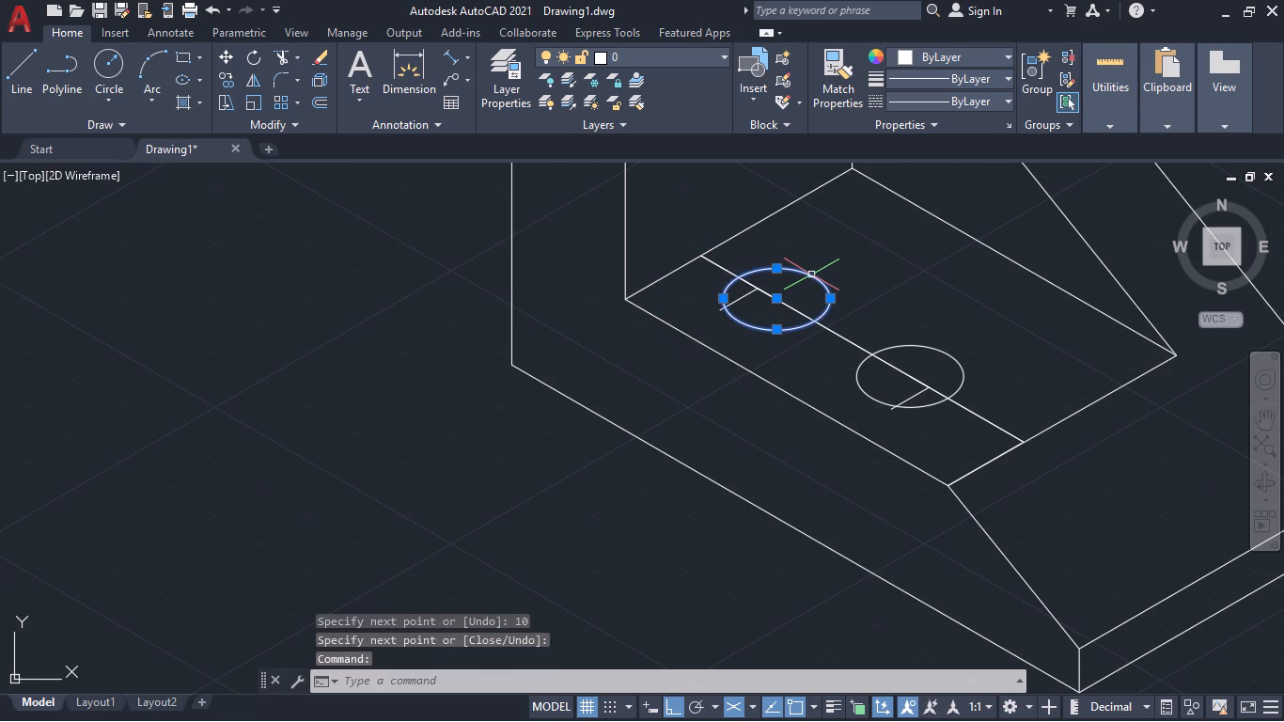
pyautogui.press('m')
pyautogui.press('Return')
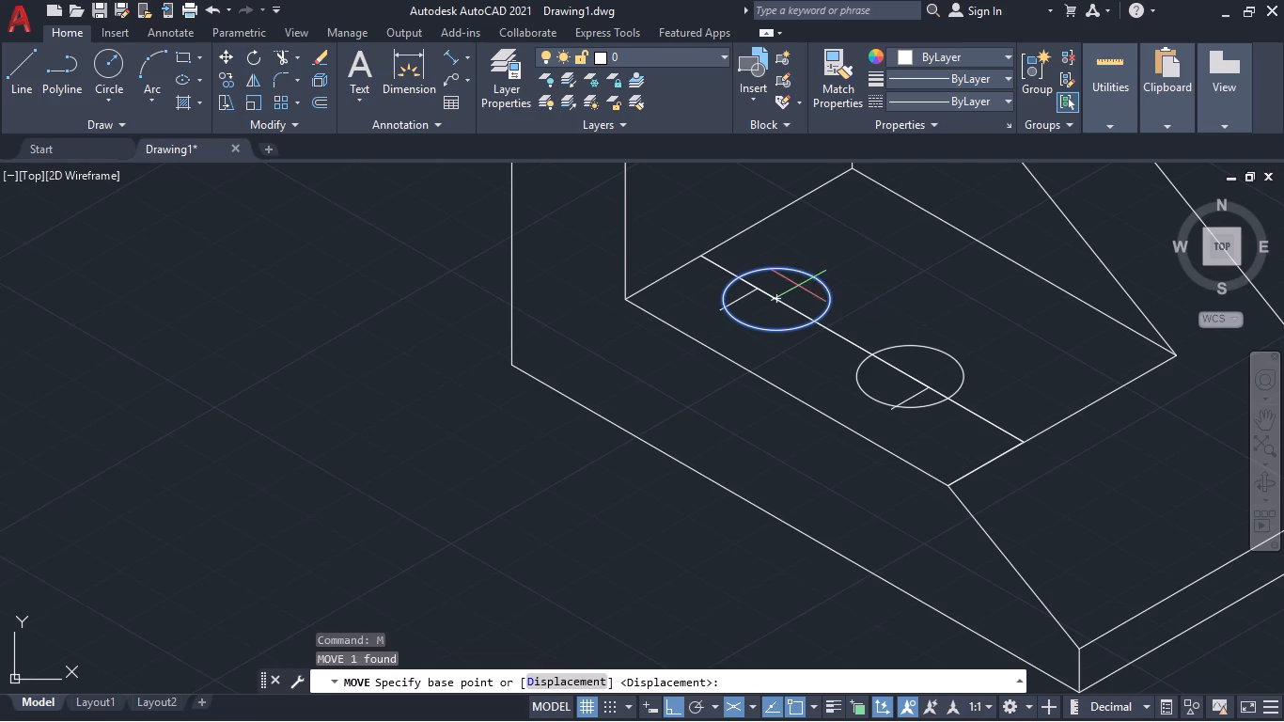
pyautogui.click(779, 297)
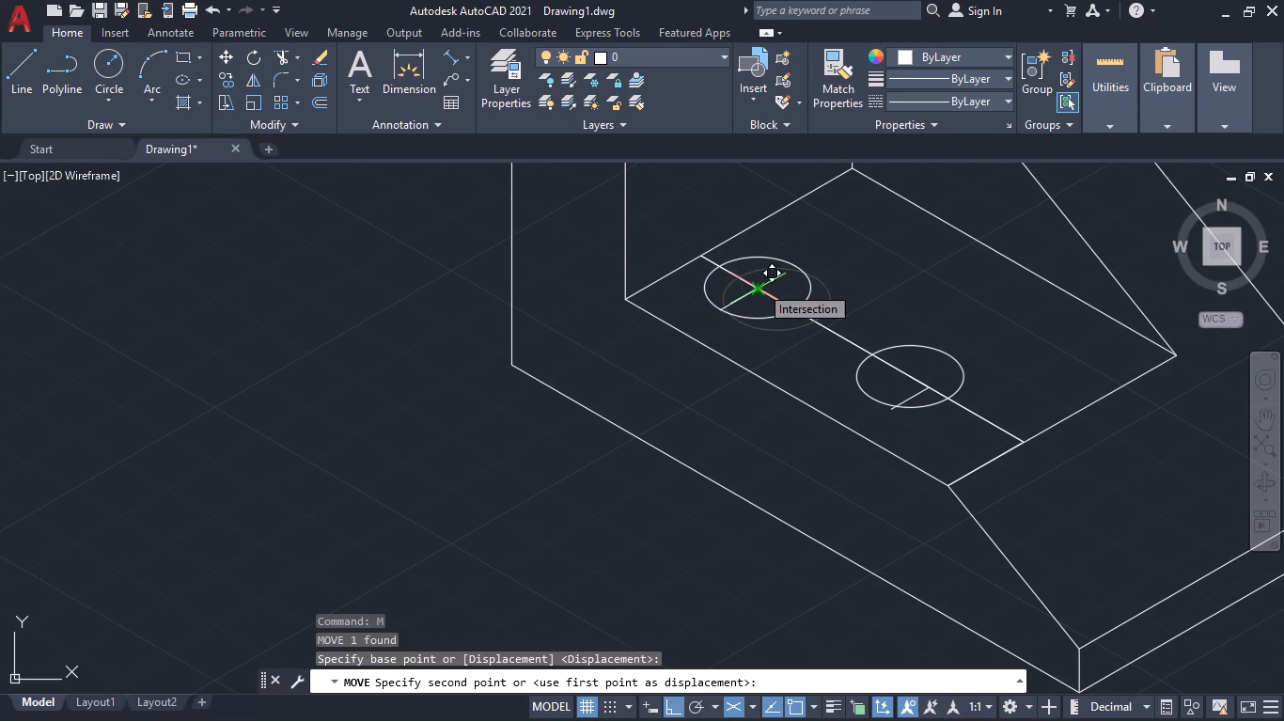
pyautogui.click(759, 285)
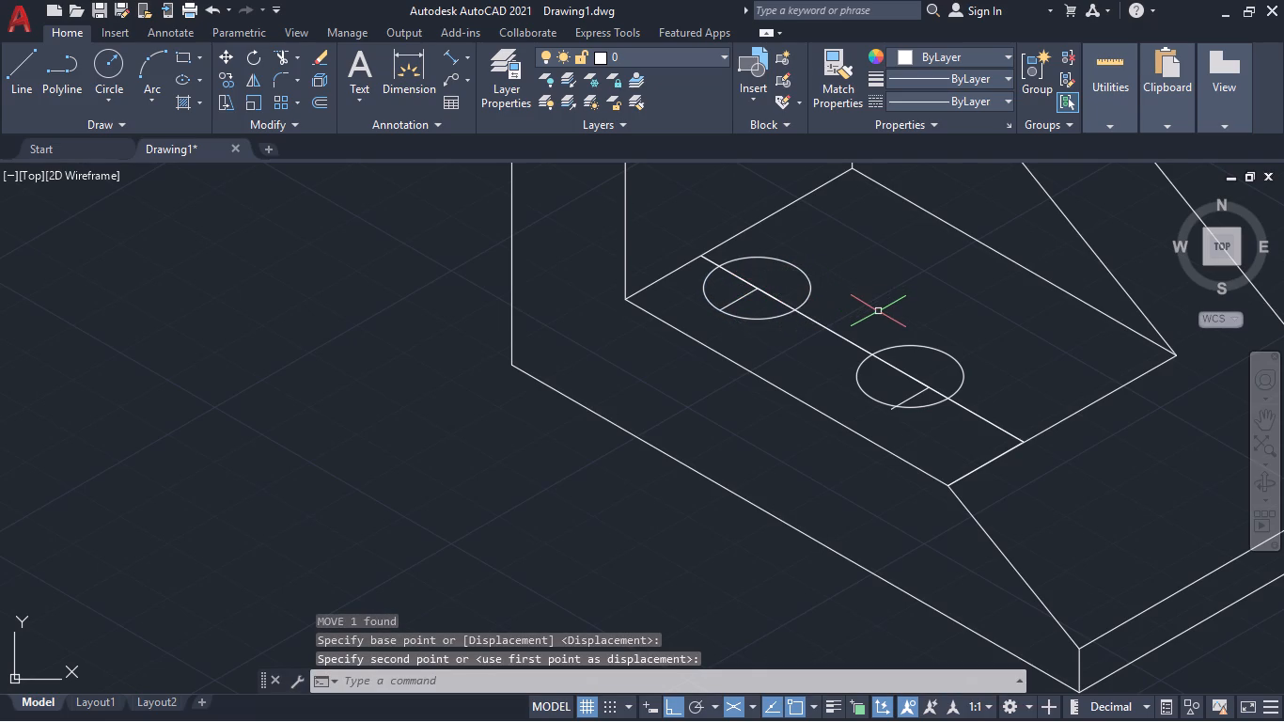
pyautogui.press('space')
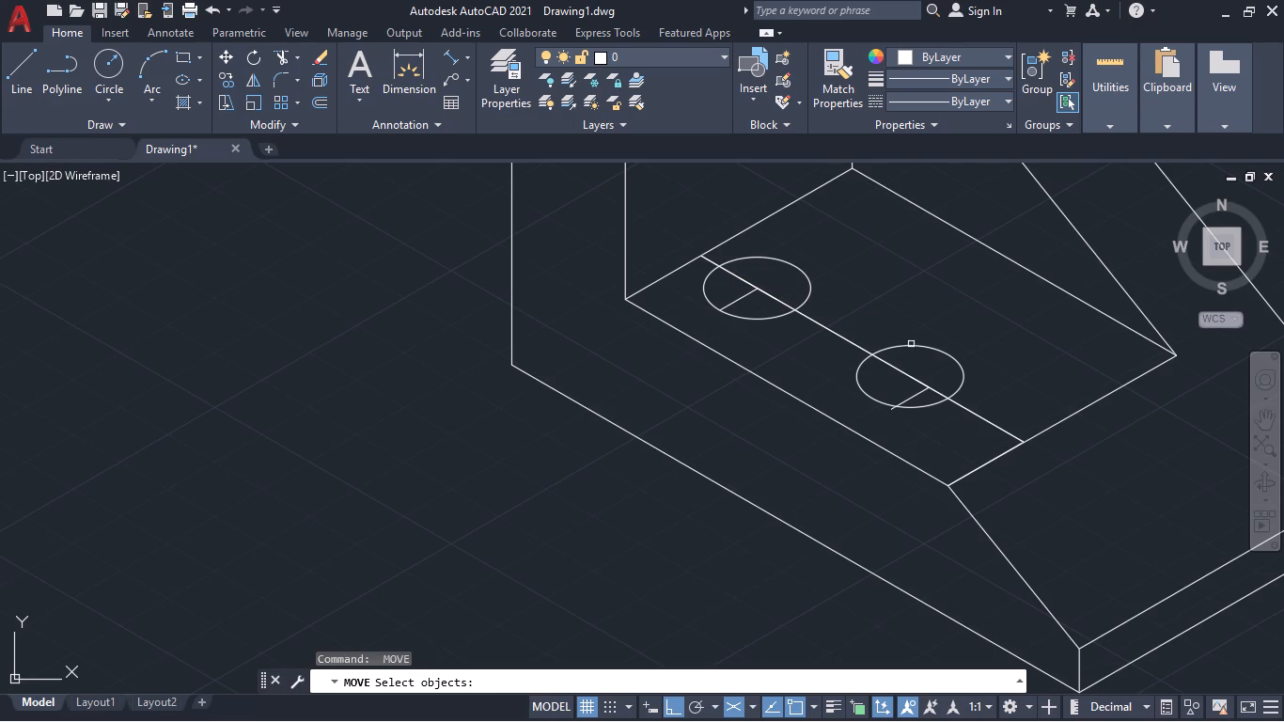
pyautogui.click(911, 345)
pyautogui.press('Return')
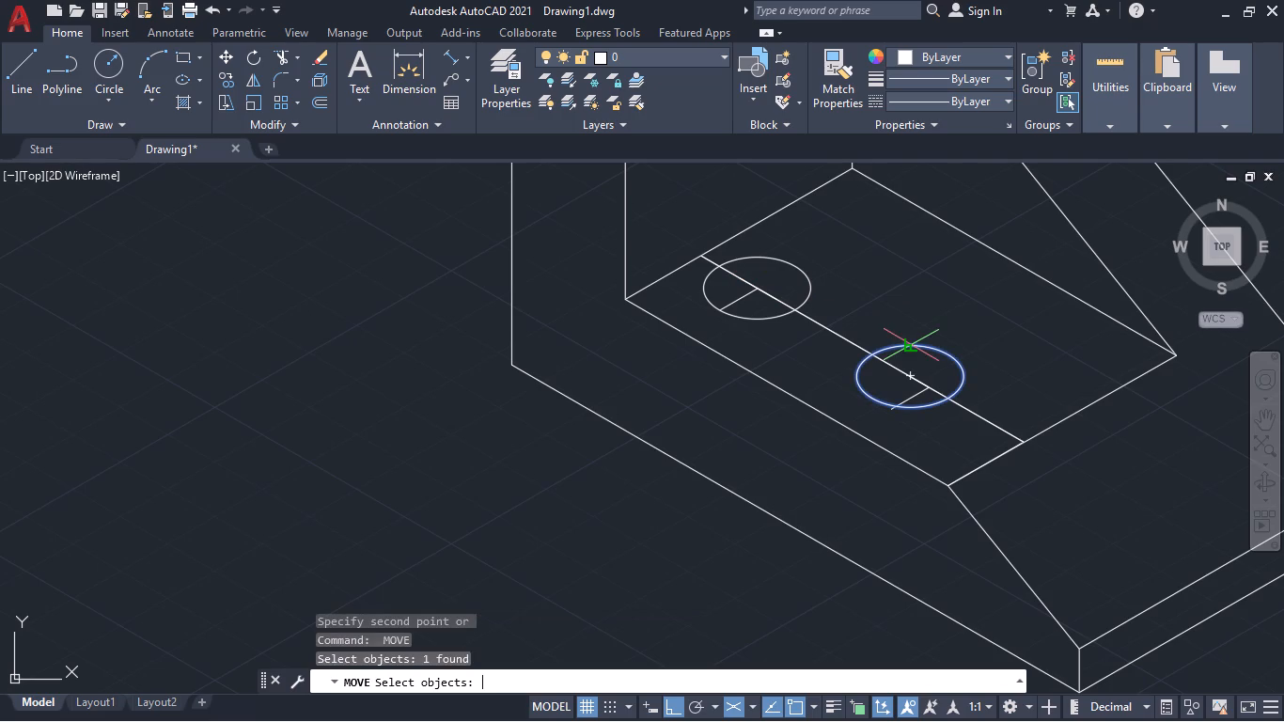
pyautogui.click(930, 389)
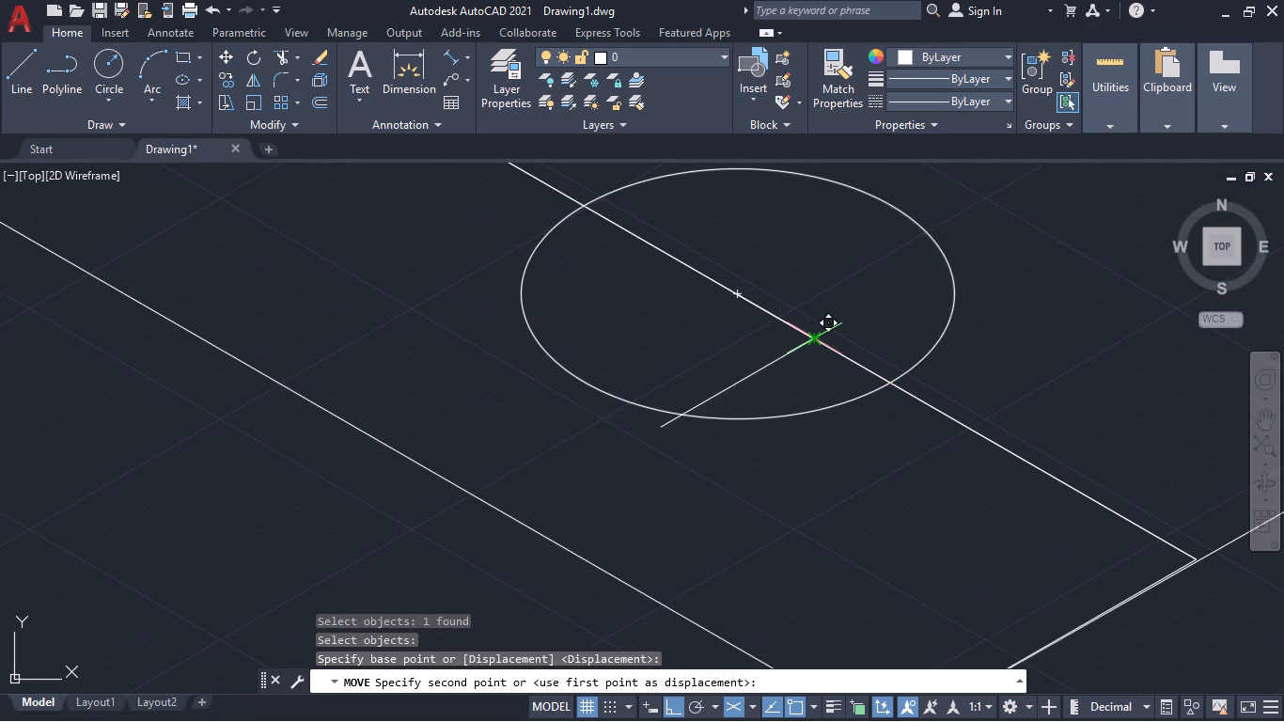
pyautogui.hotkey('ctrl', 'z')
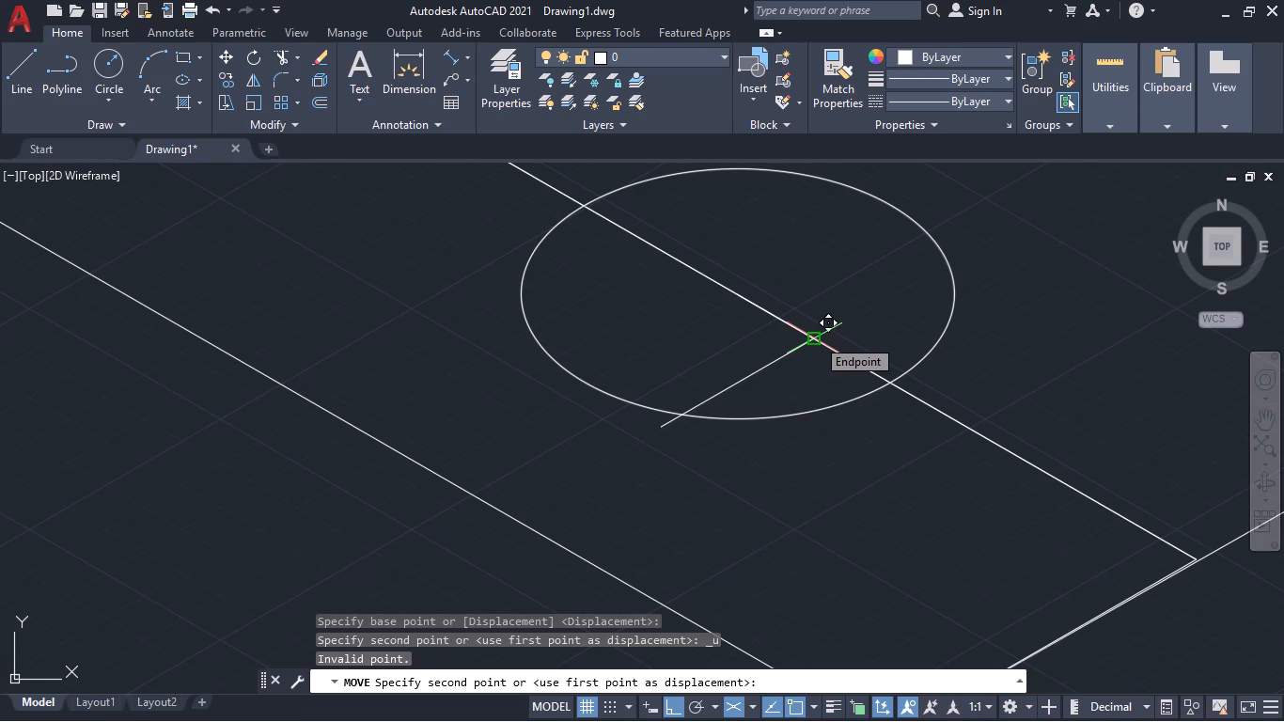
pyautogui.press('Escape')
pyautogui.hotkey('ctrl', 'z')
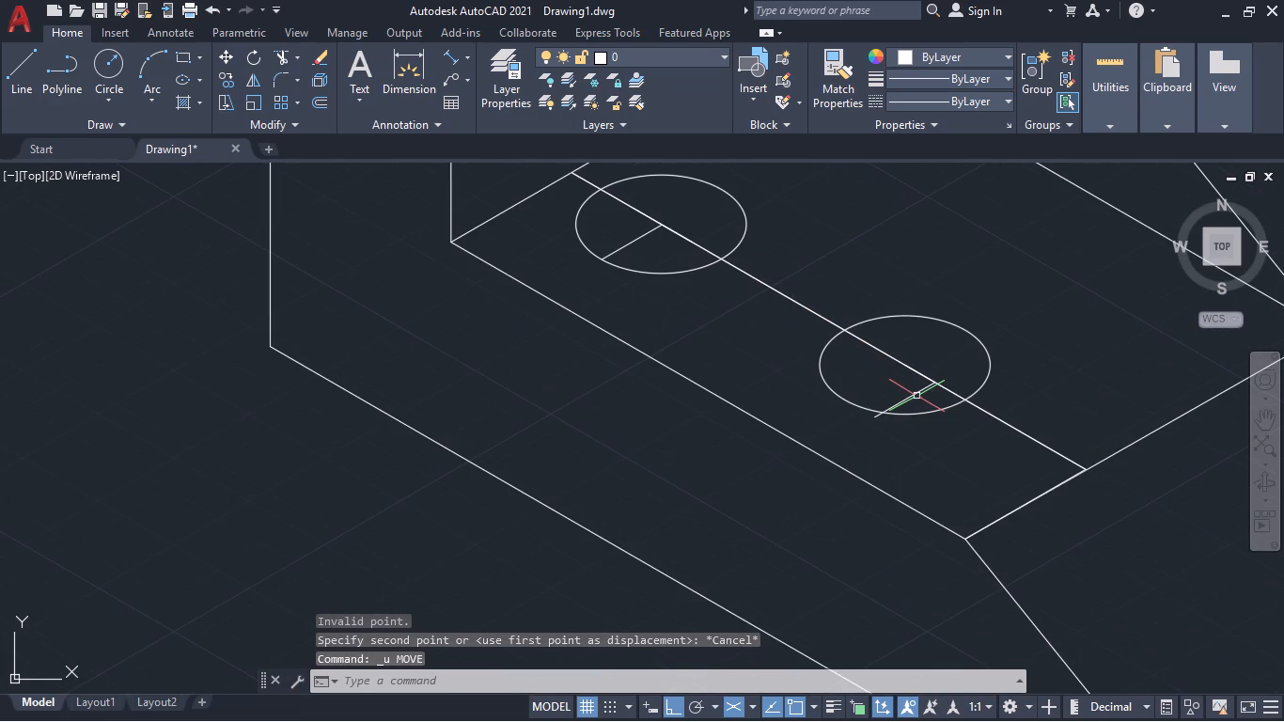
# Move the isocircle farther from the upright by its centre to the point where its 5-long and 10-long lines meet.
pyautogui.click(848, 401)
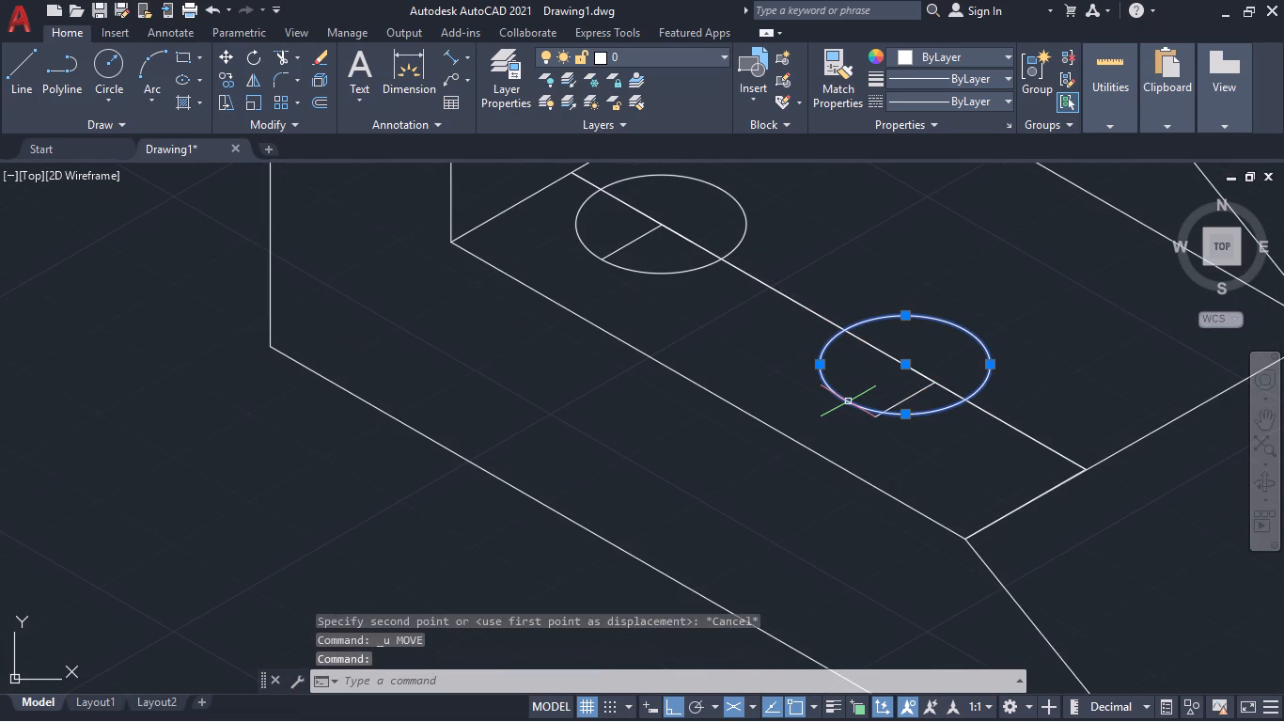
pyautogui.press('m')
pyautogui.press('Return')
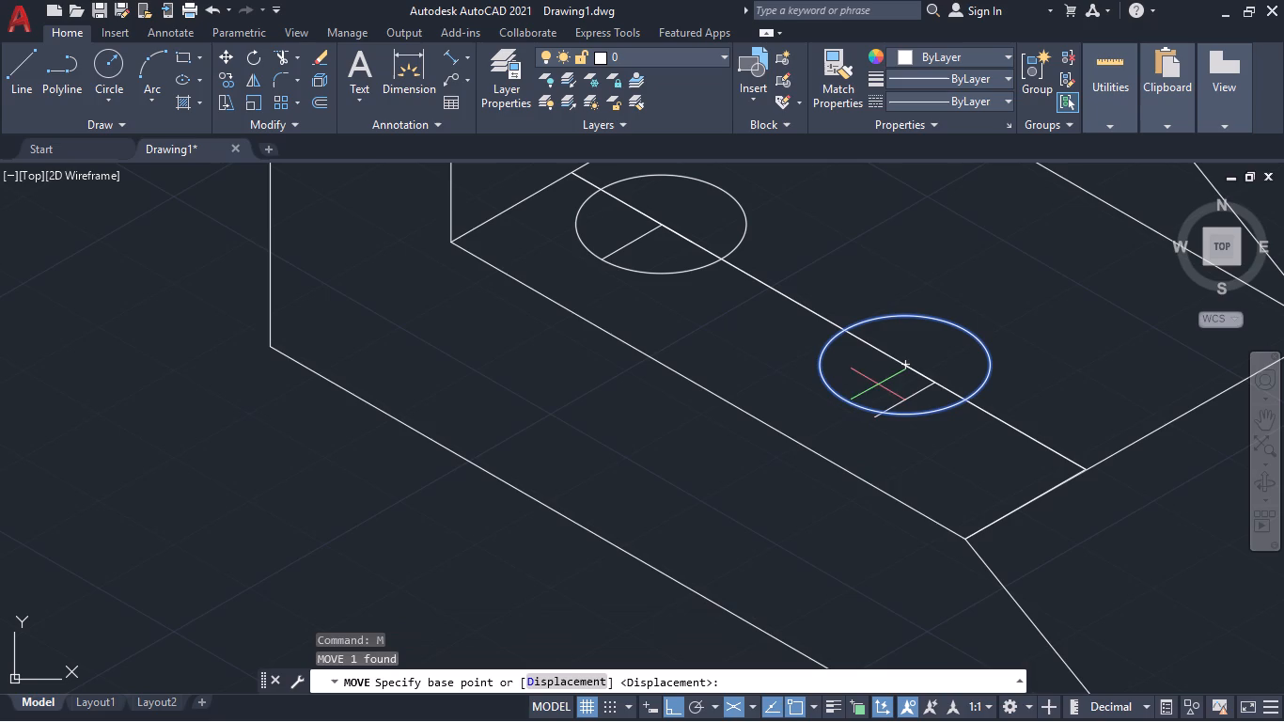
pyautogui.click(903, 364)
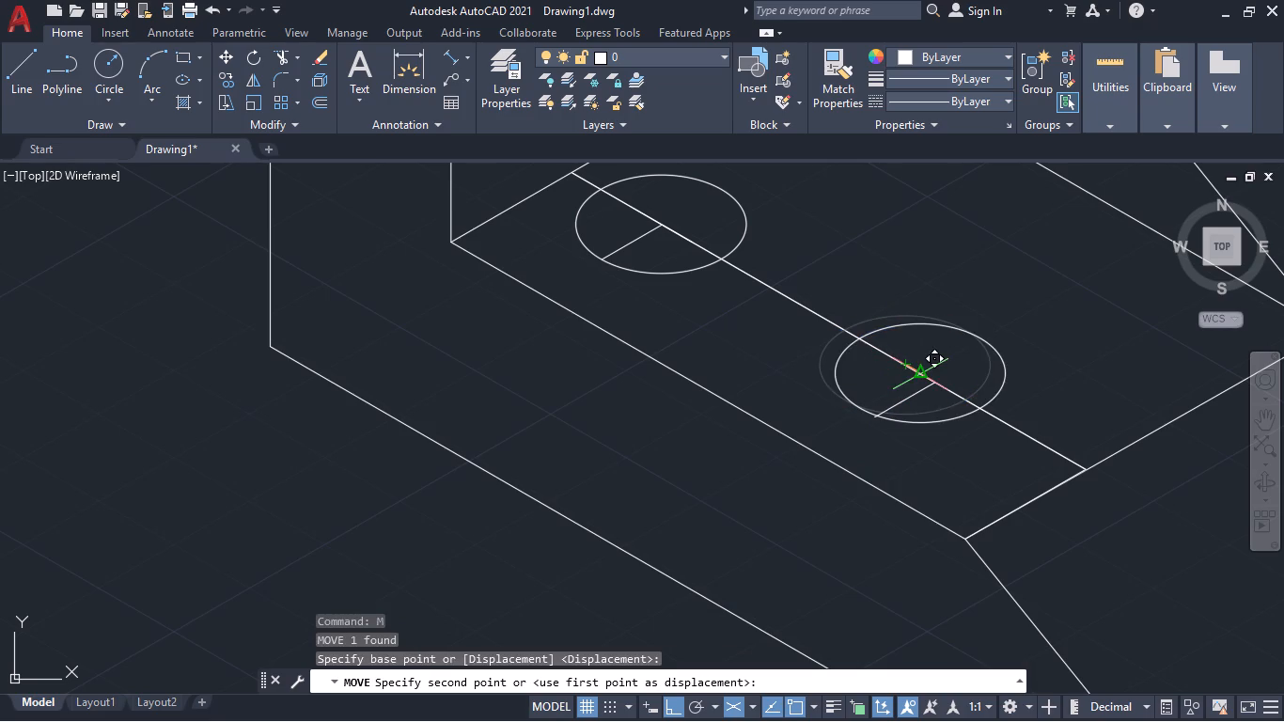
pyautogui.click(932, 384)
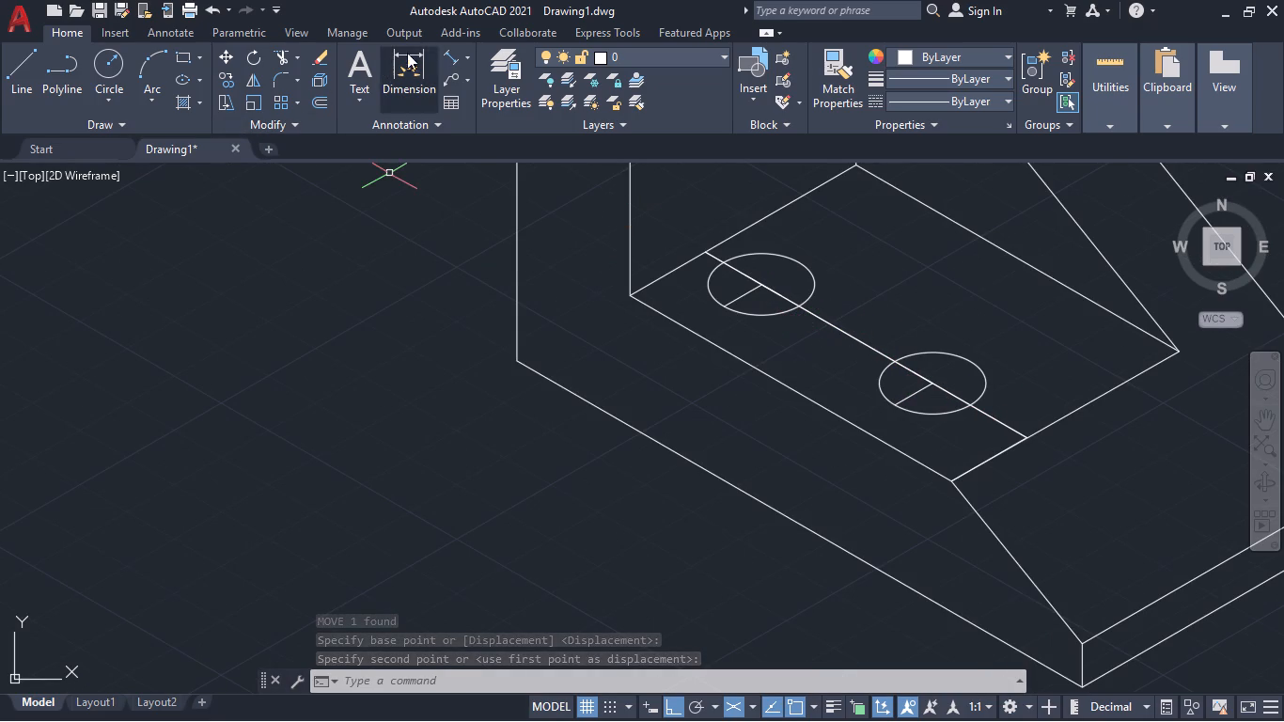
# Add an aligned dimension between the two isocircle centres, placed on the side of the base away from the rib.
pyautogui.click(446, 55)
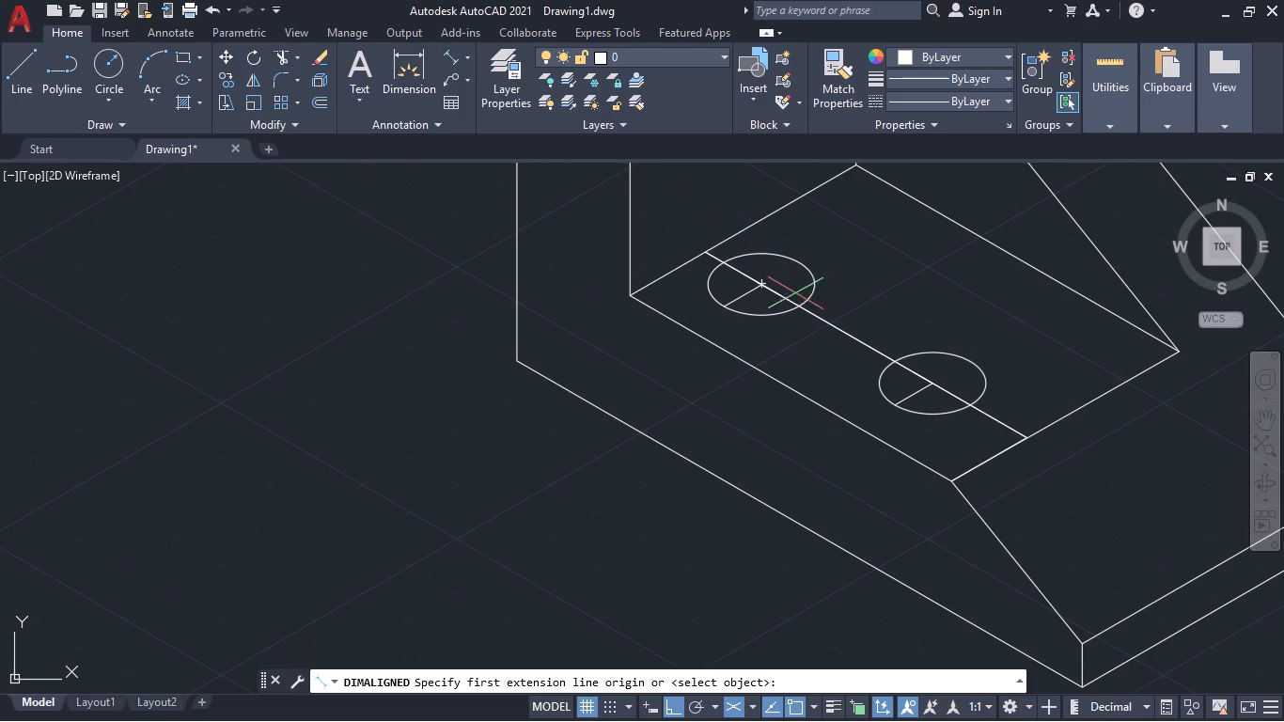
pyautogui.click(761, 288)
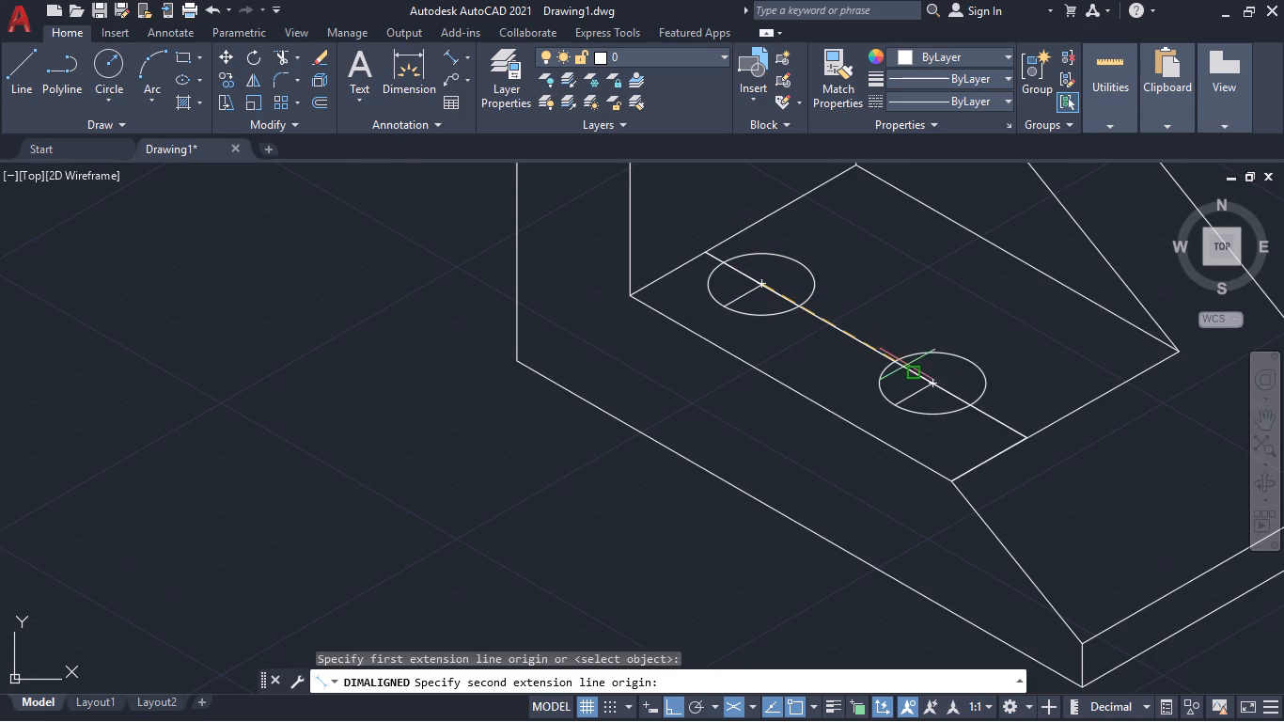
pyautogui.click(933, 382)
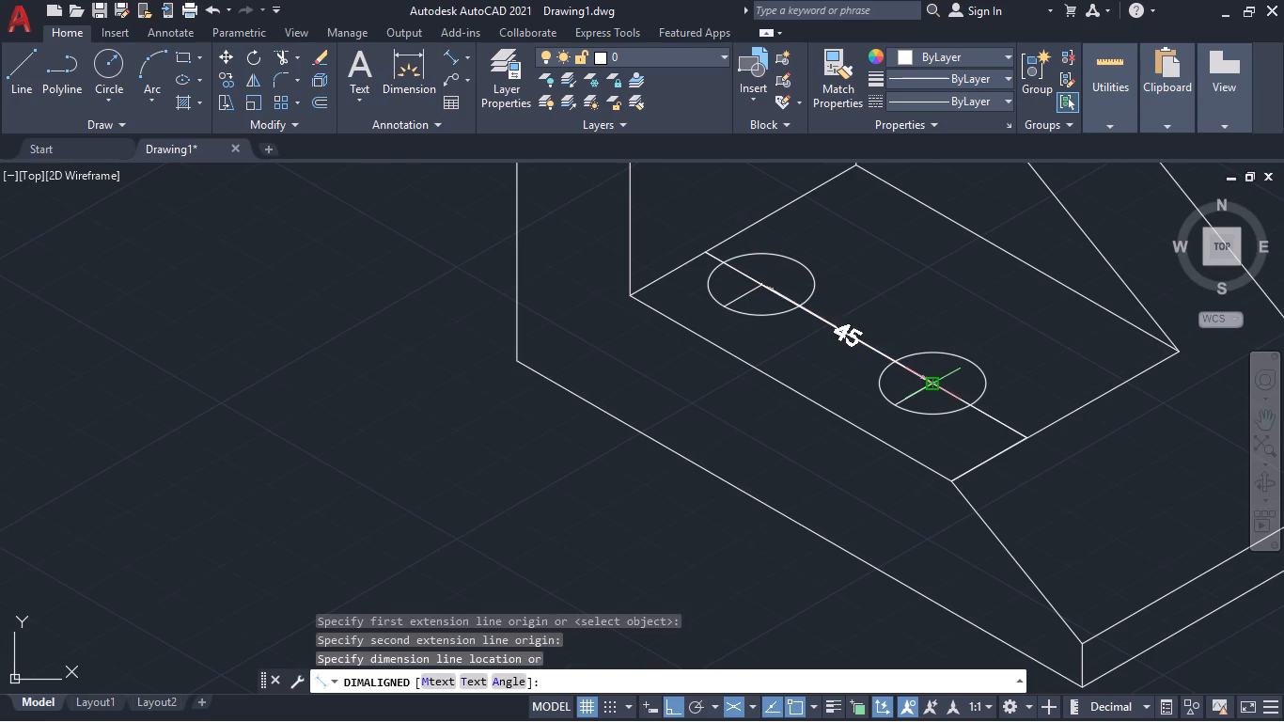
pyautogui.click(908, 505)
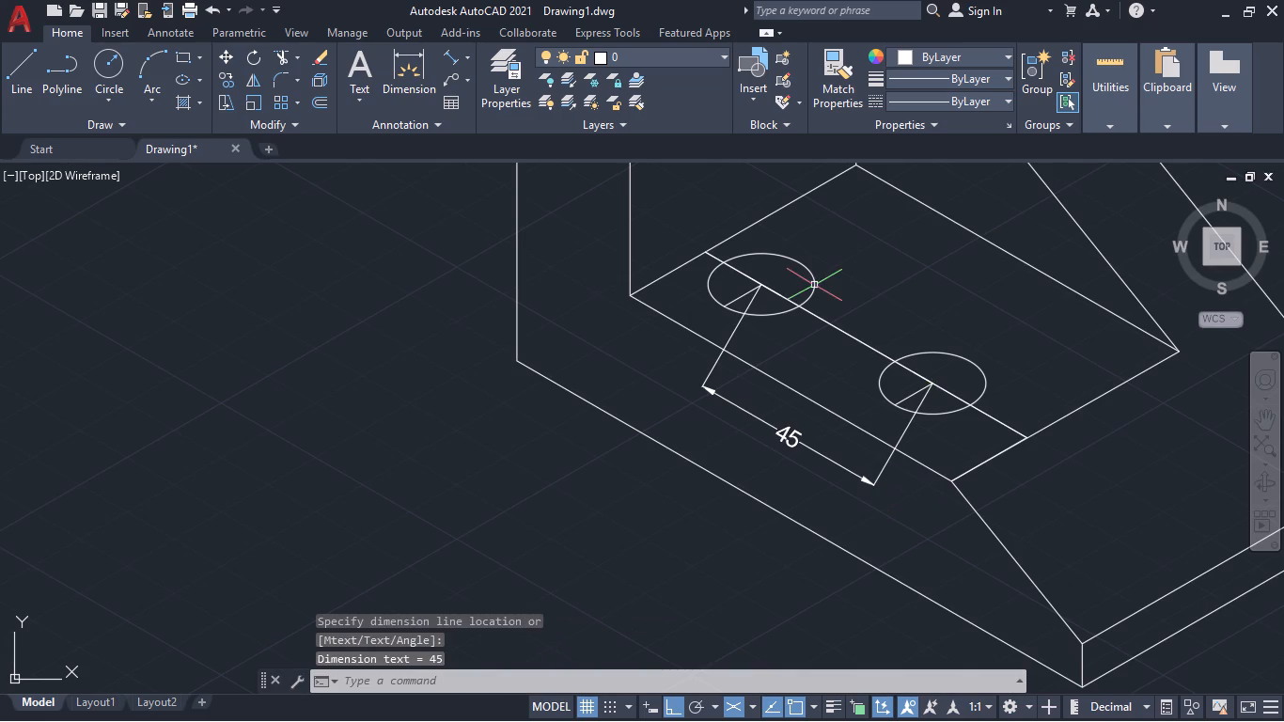
# Erase the overlapping long construction lines running through and between the two isocircles on the base.
pyautogui.click(838, 325)
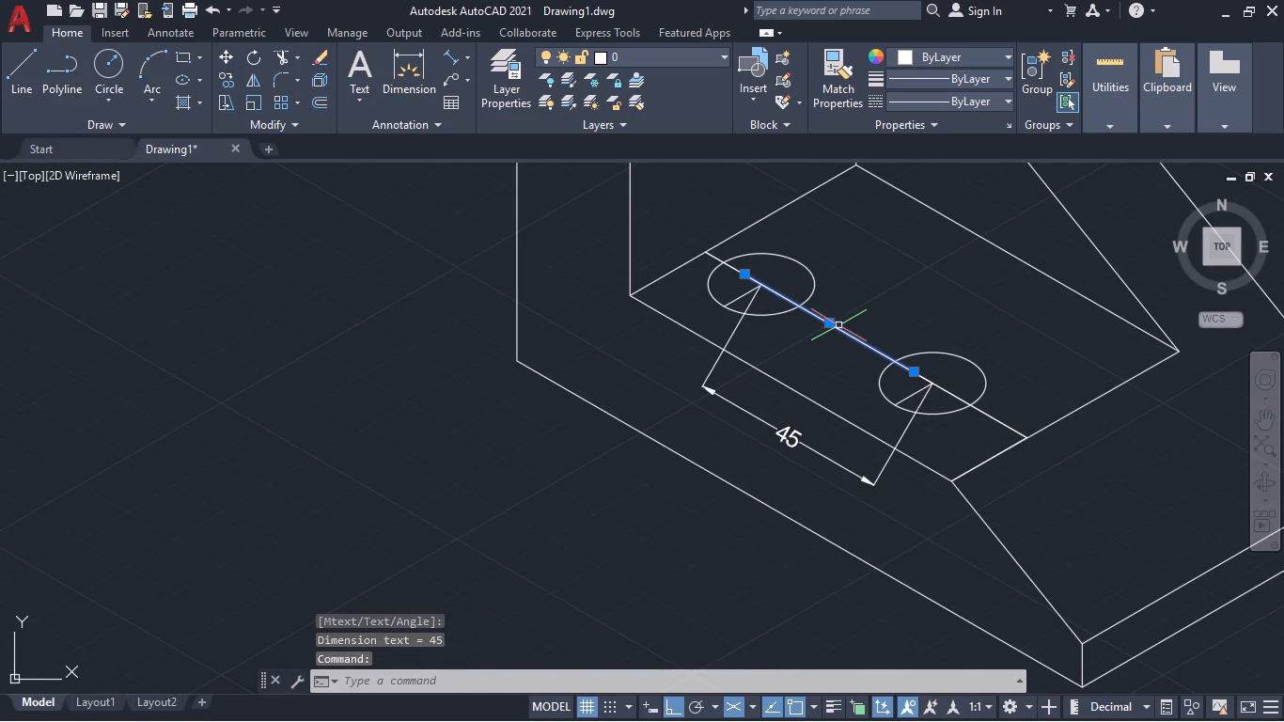
pyautogui.press('Delete')
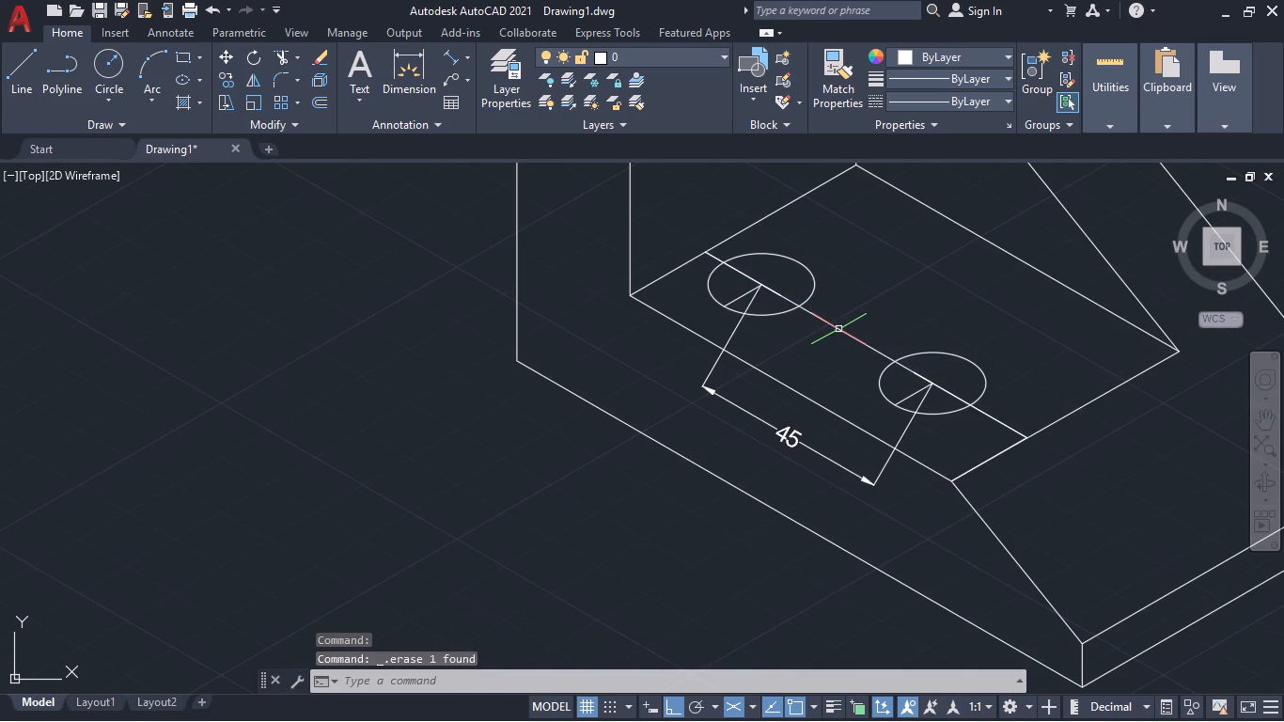
pyautogui.click(838, 329)
pyautogui.press('Delete')
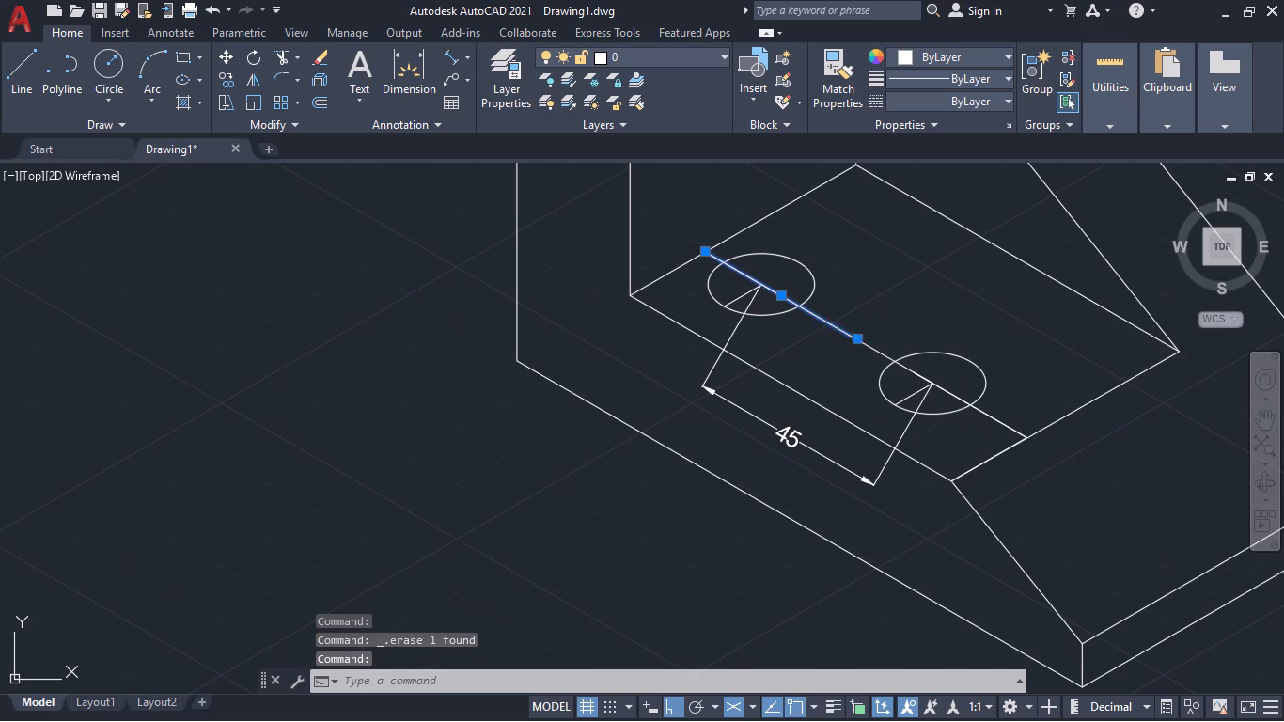
pyautogui.click(865, 346)
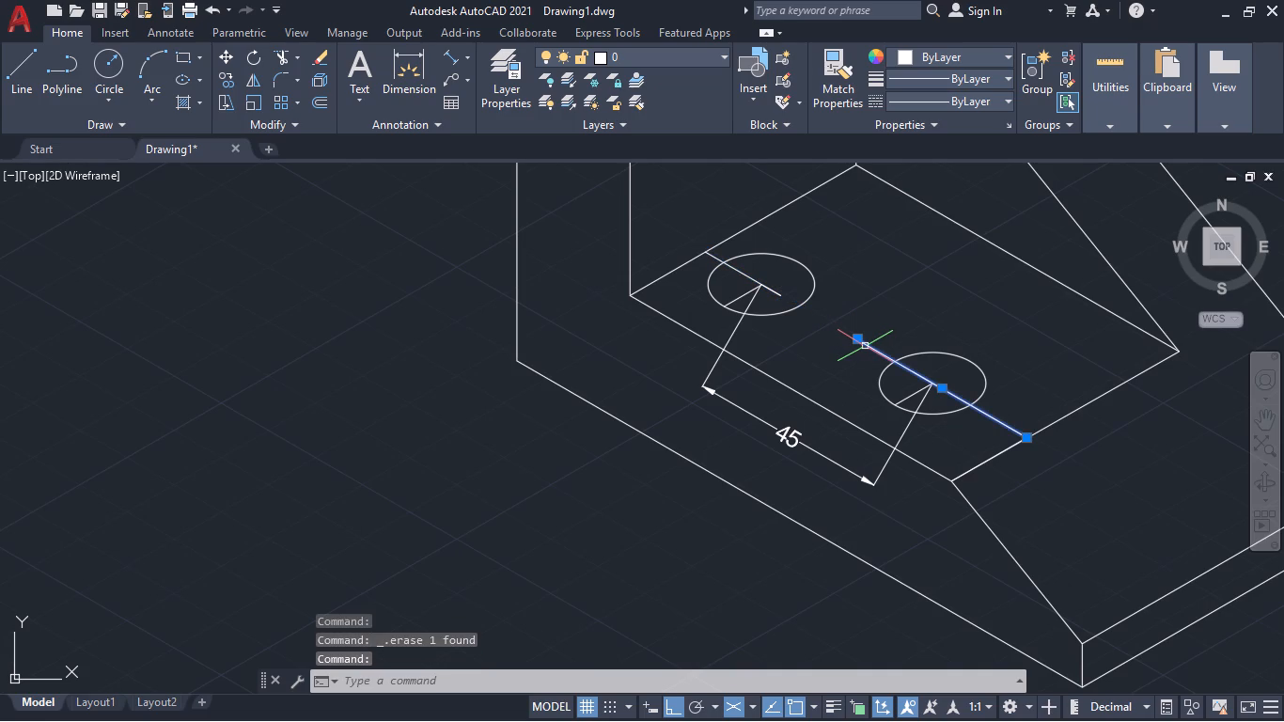
pyautogui.press('Delete')
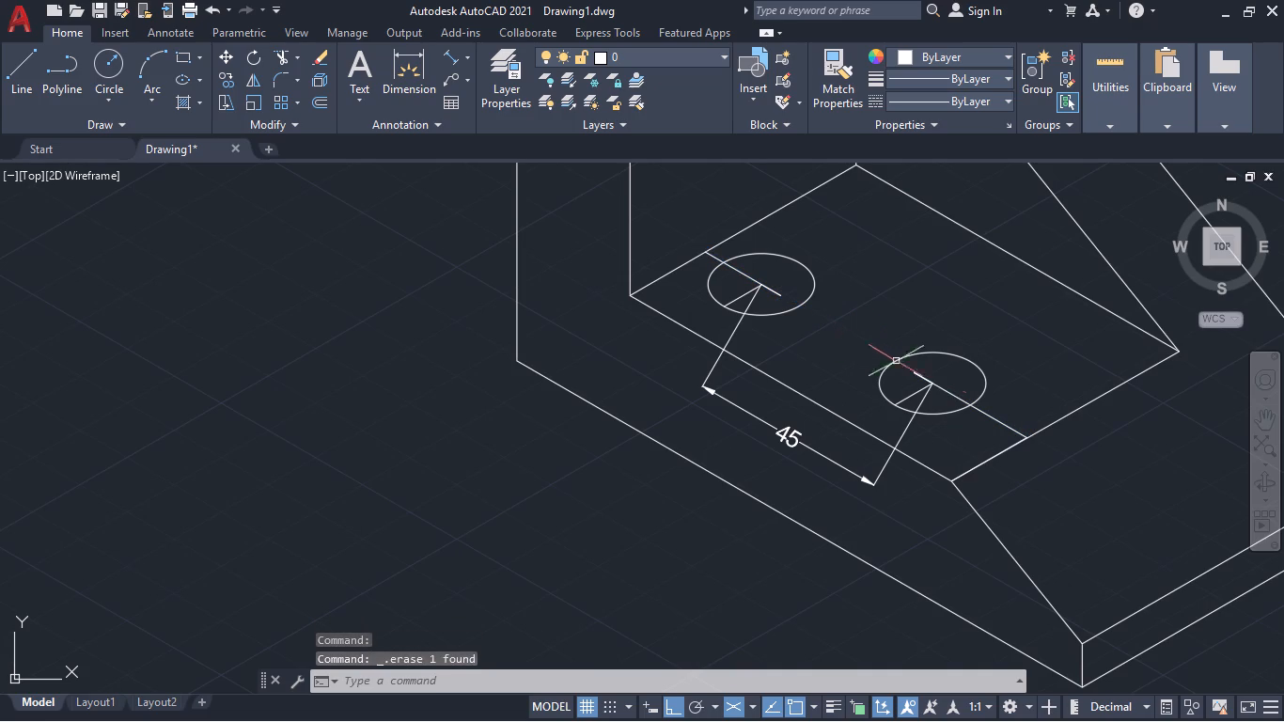
pyautogui.click(953, 394)
pyautogui.press('Delete')
# Erase the remaining short construction lines at both isocircle centres, including the one reaching the upright, keeping the dimension.
pyautogui.click(919, 378)
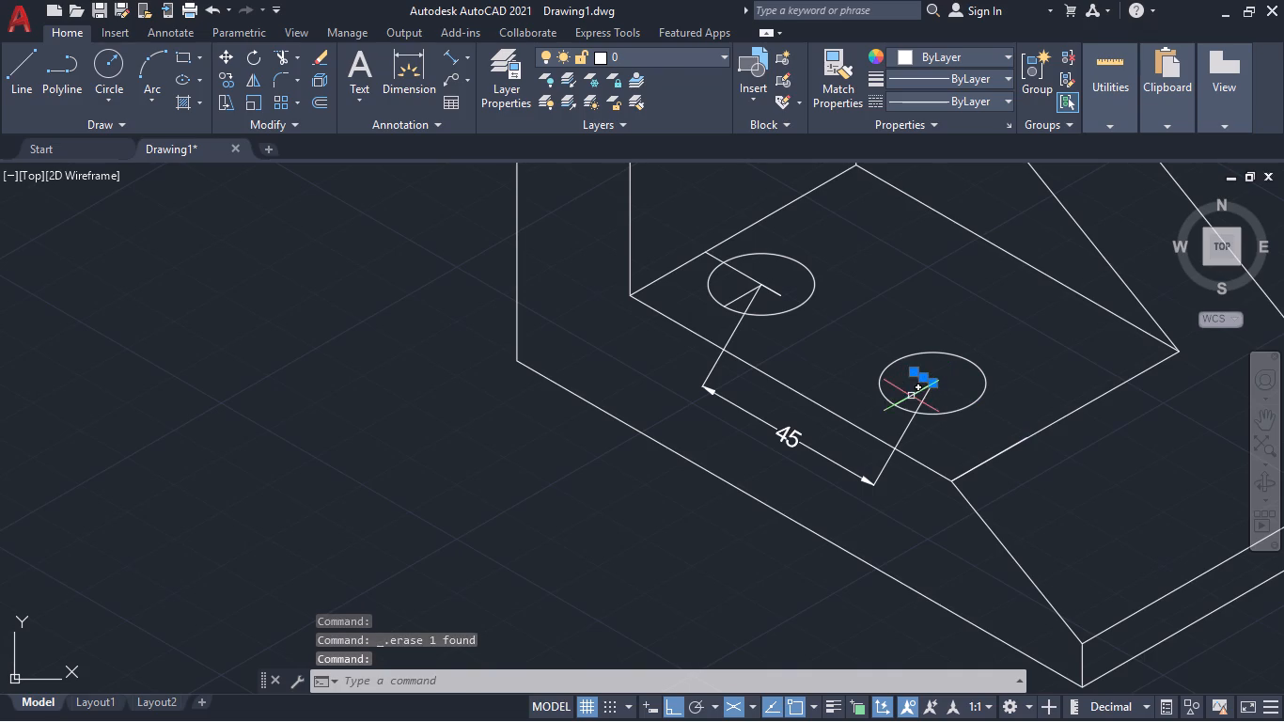
pyautogui.click(911, 397)
pyautogui.click(769, 291)
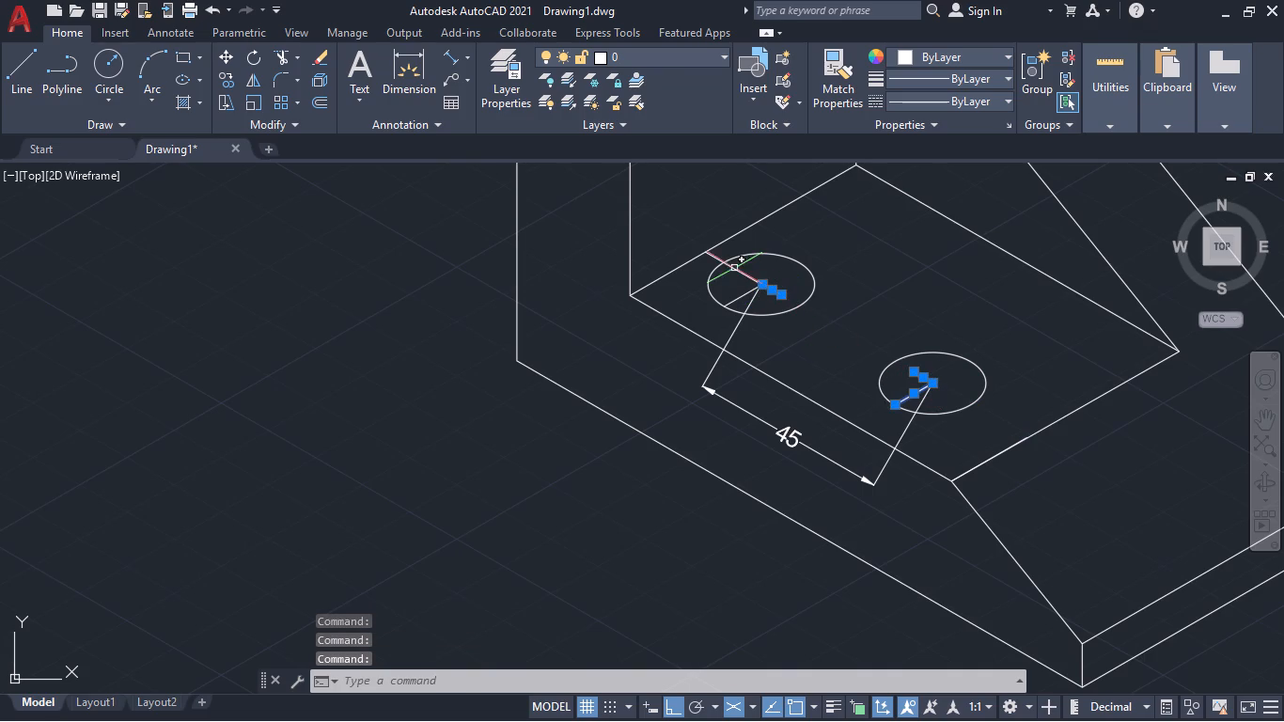
pyautogui.click(731, 268)
pyautogui.click(741, 299)
pyautogui.press('Delete')
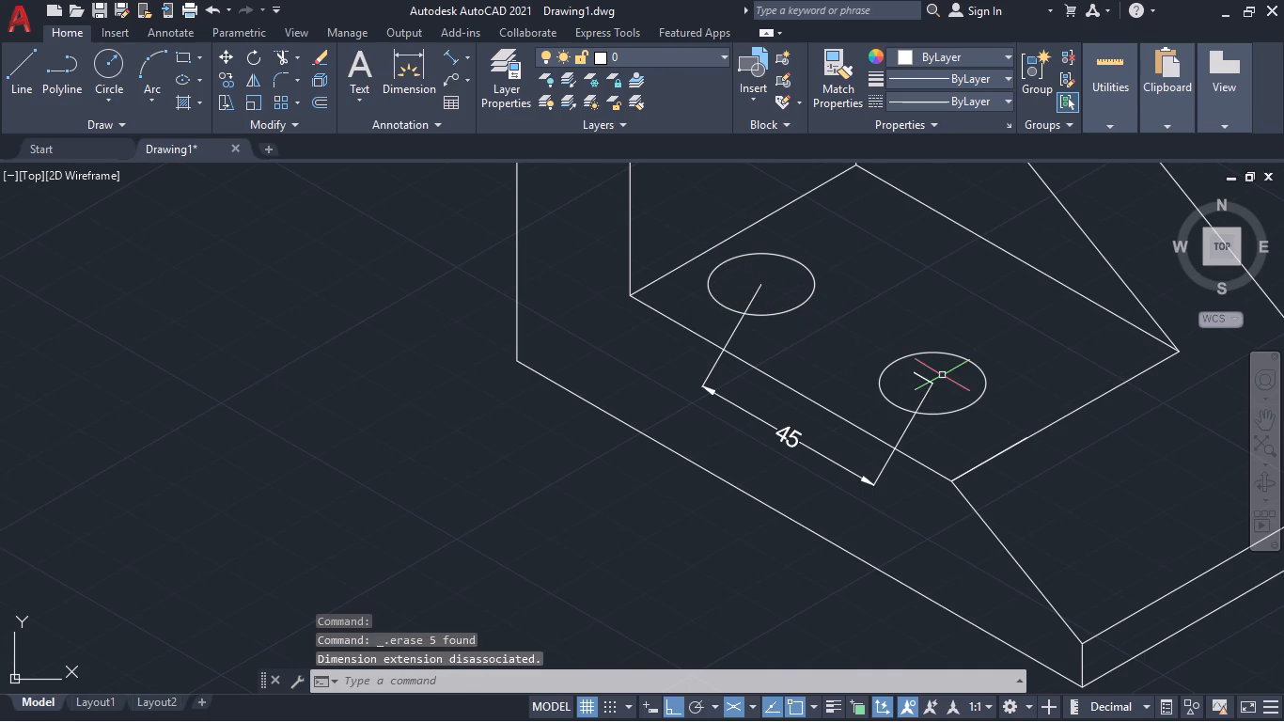
pyautogui.click(921, 377)
pyautogui.press('Delete')
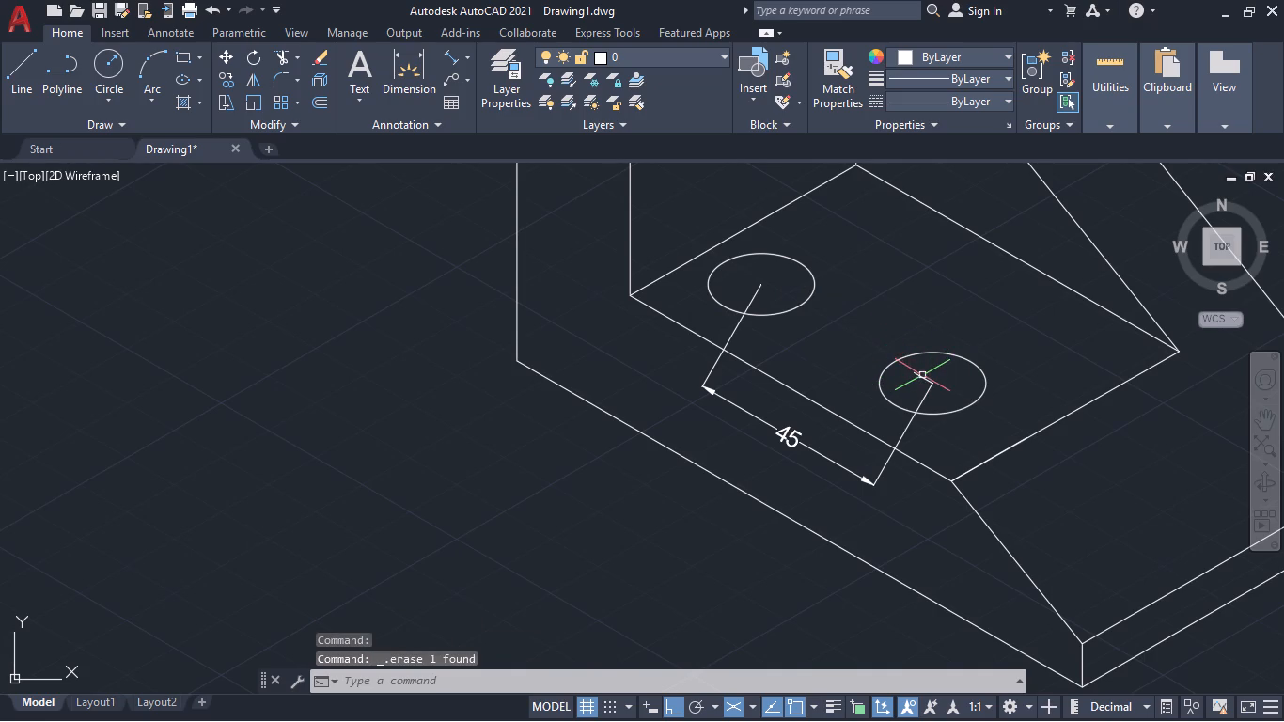
pyautogui.click(922, 375)
pyautogui.press('Delete')
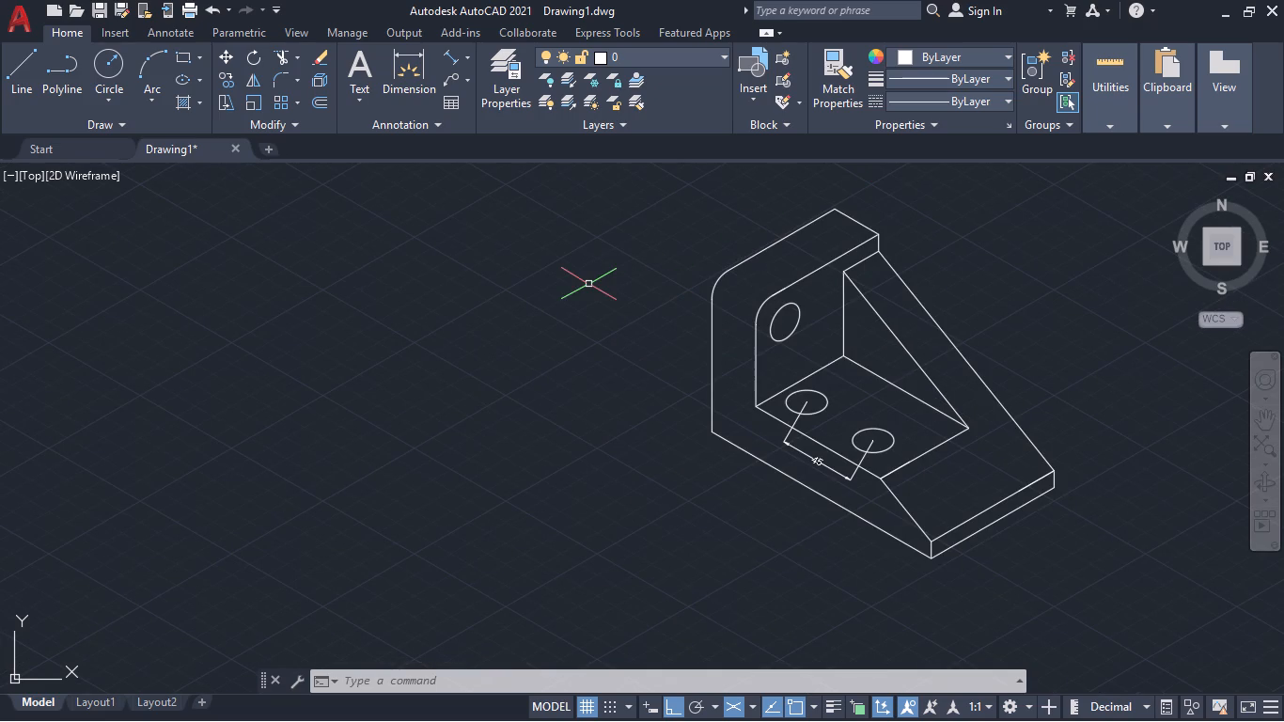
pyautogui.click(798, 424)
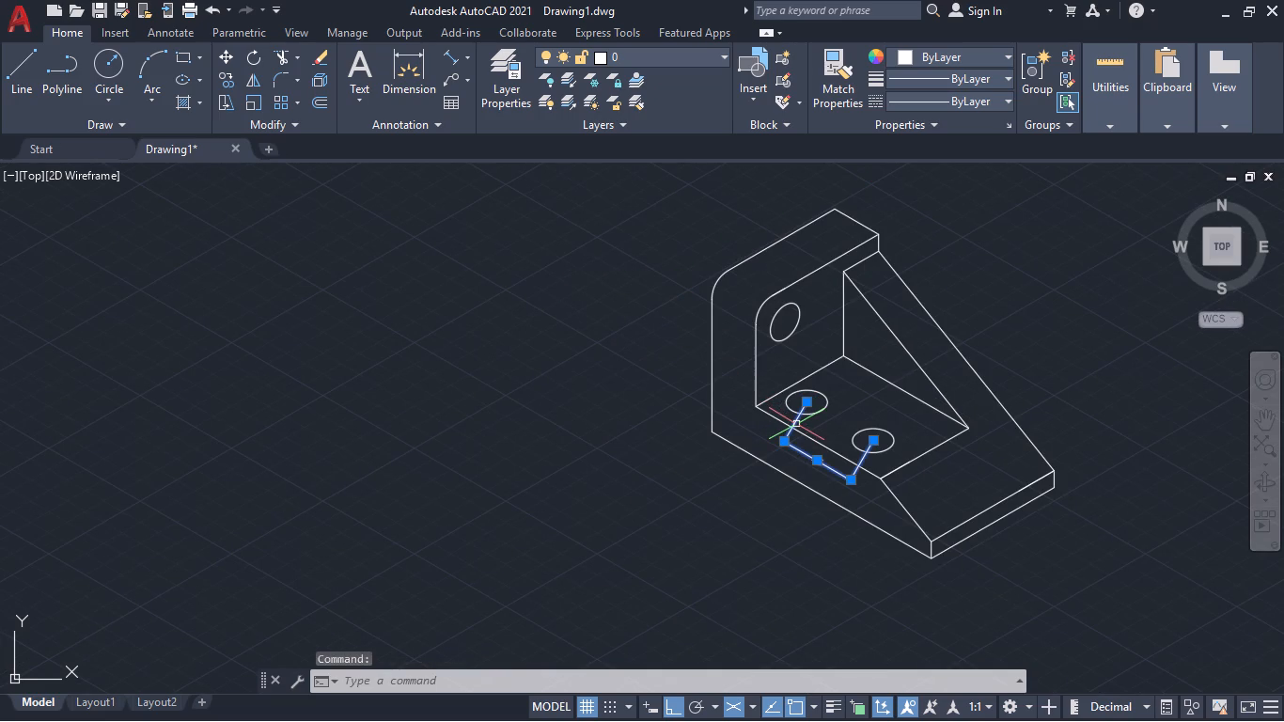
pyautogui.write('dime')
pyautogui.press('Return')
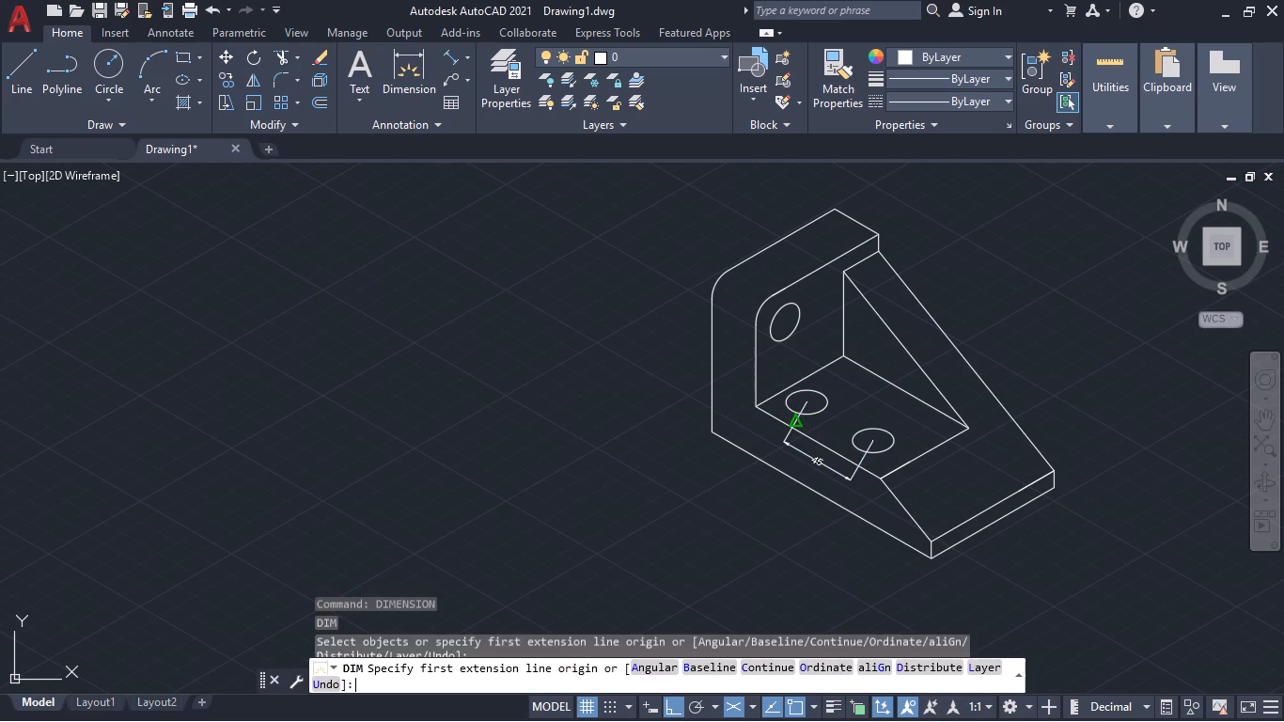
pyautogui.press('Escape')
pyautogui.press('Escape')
# Apply a 90-degree oblique angle to the aligned dimension between the two isocircle centres on the base.
pyautogui.write('dime')
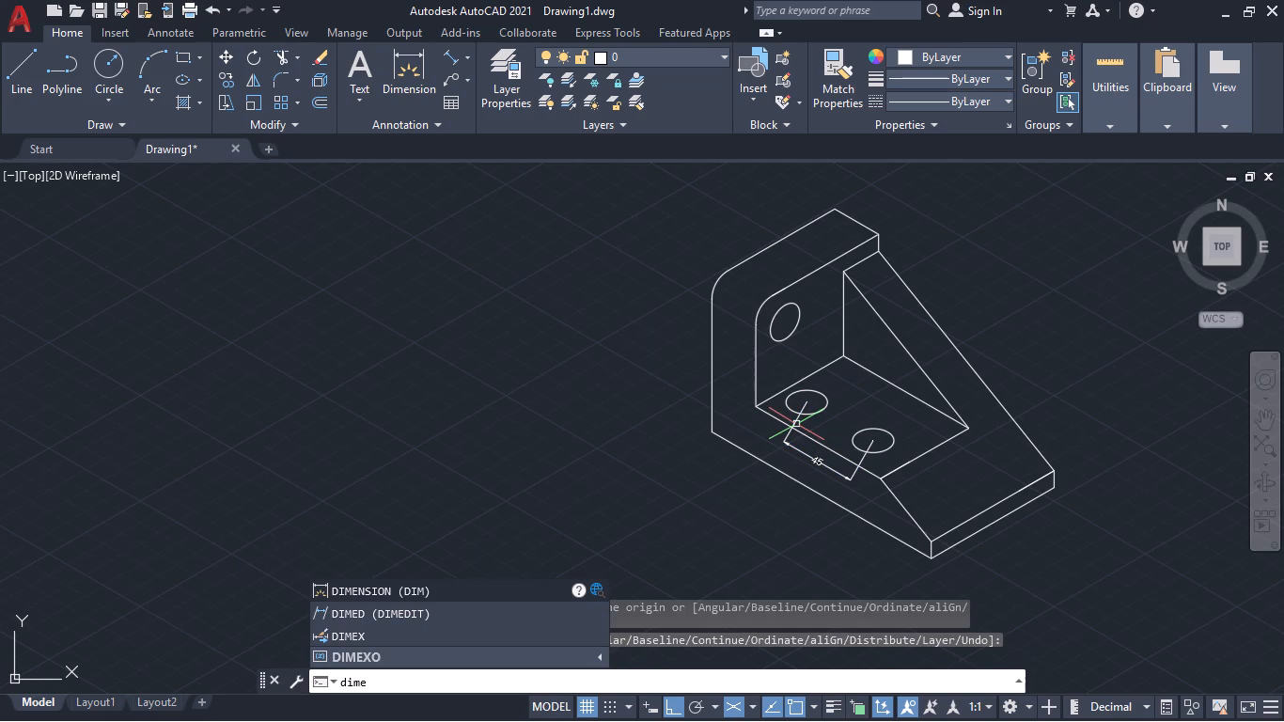
pyautogui.press('d')
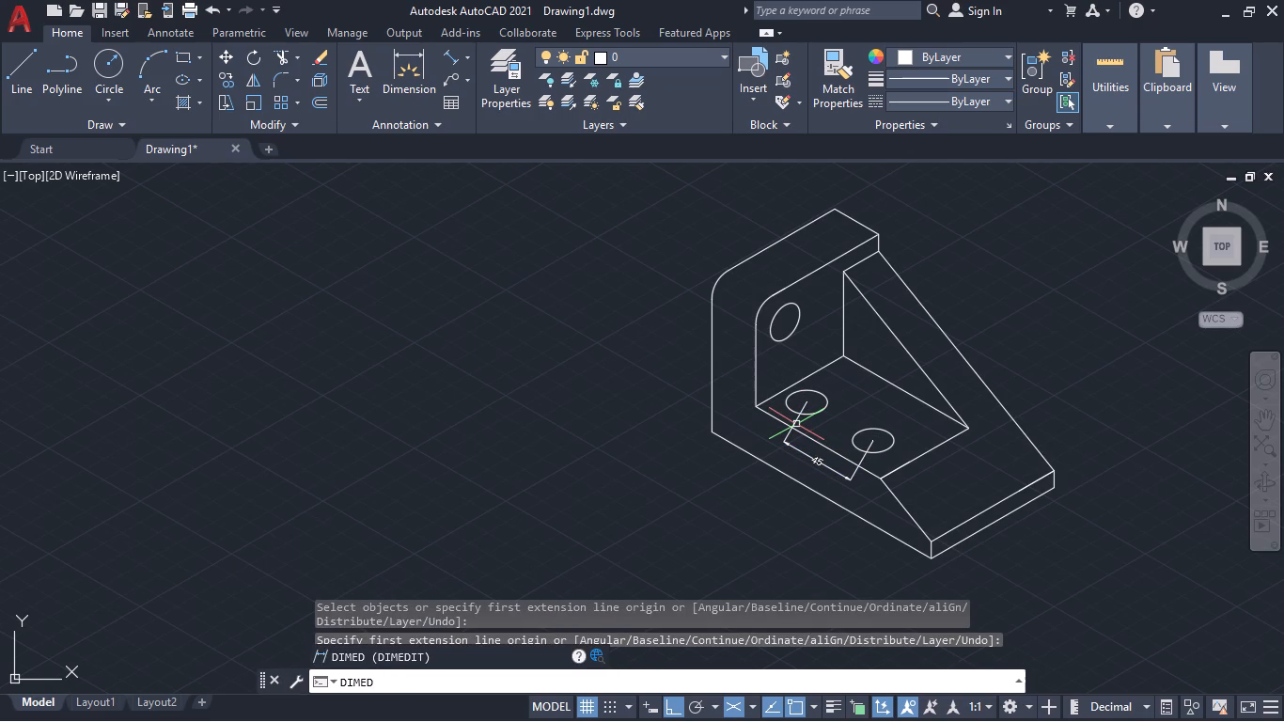
pyautogui.press('Return')
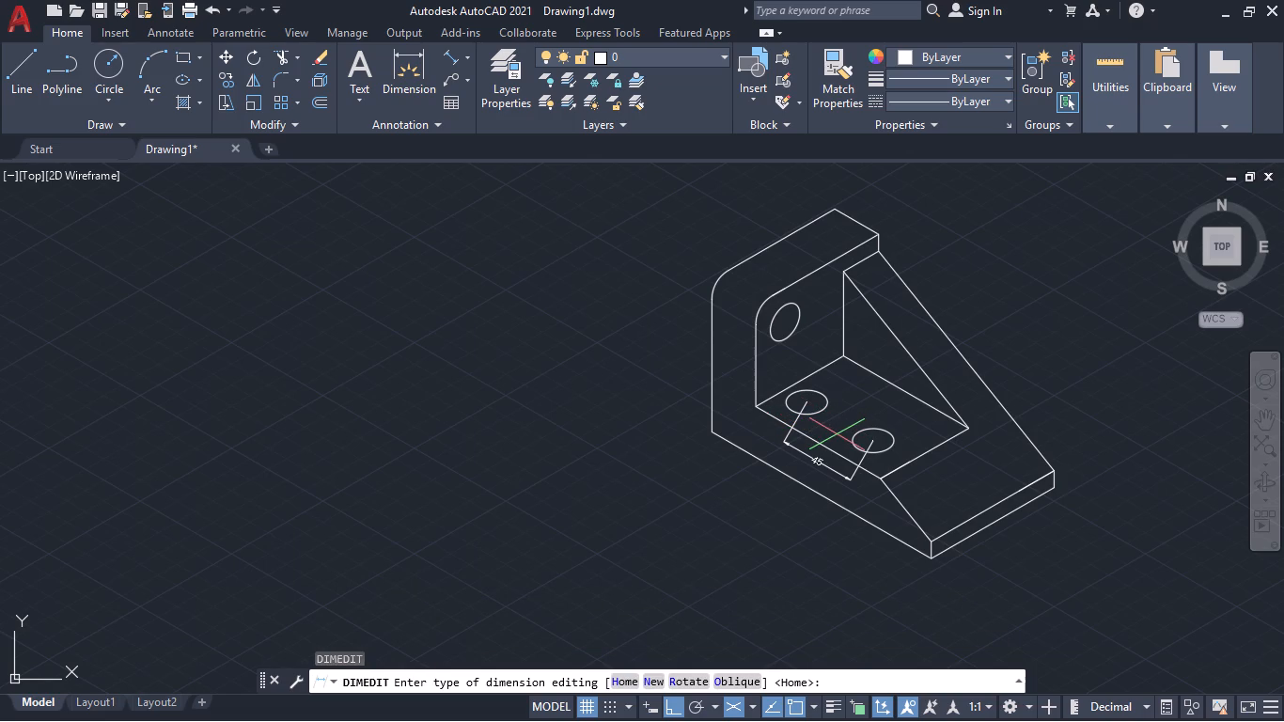
pyautogui.press('o')
pyautogui.press('Return')
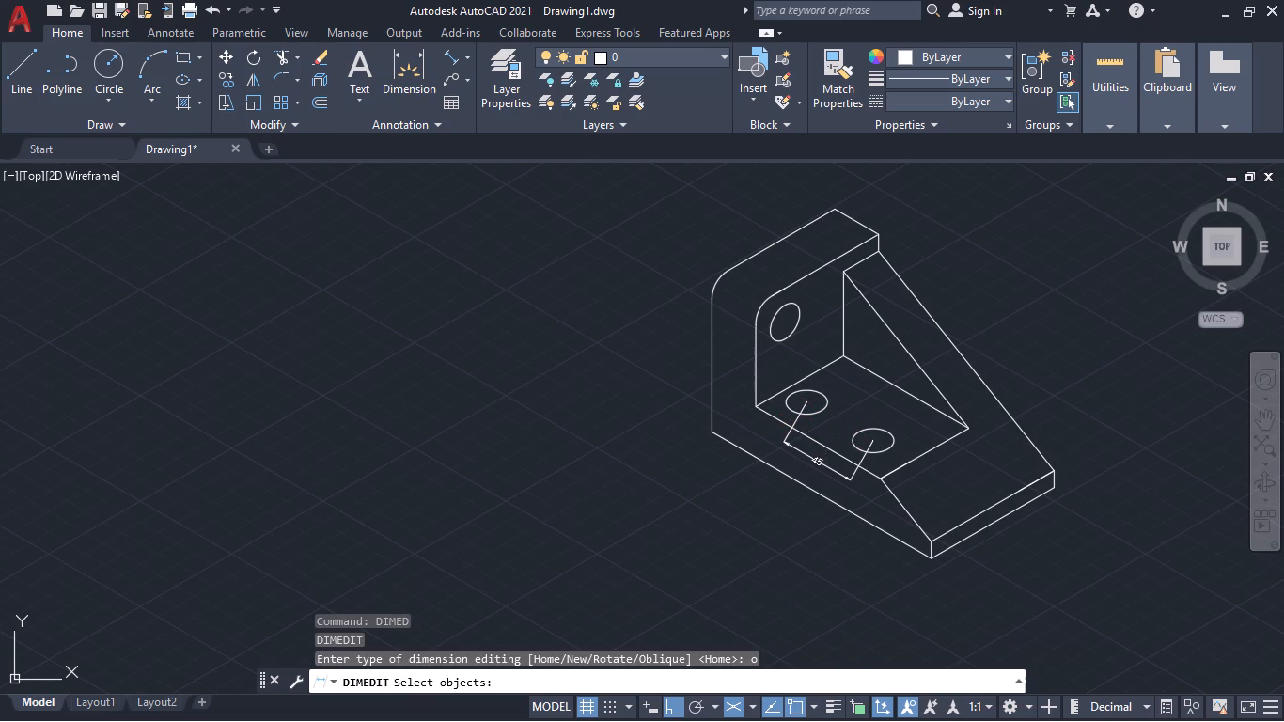
pyautogui.click(825, 463)
pyautogui.press('Return')
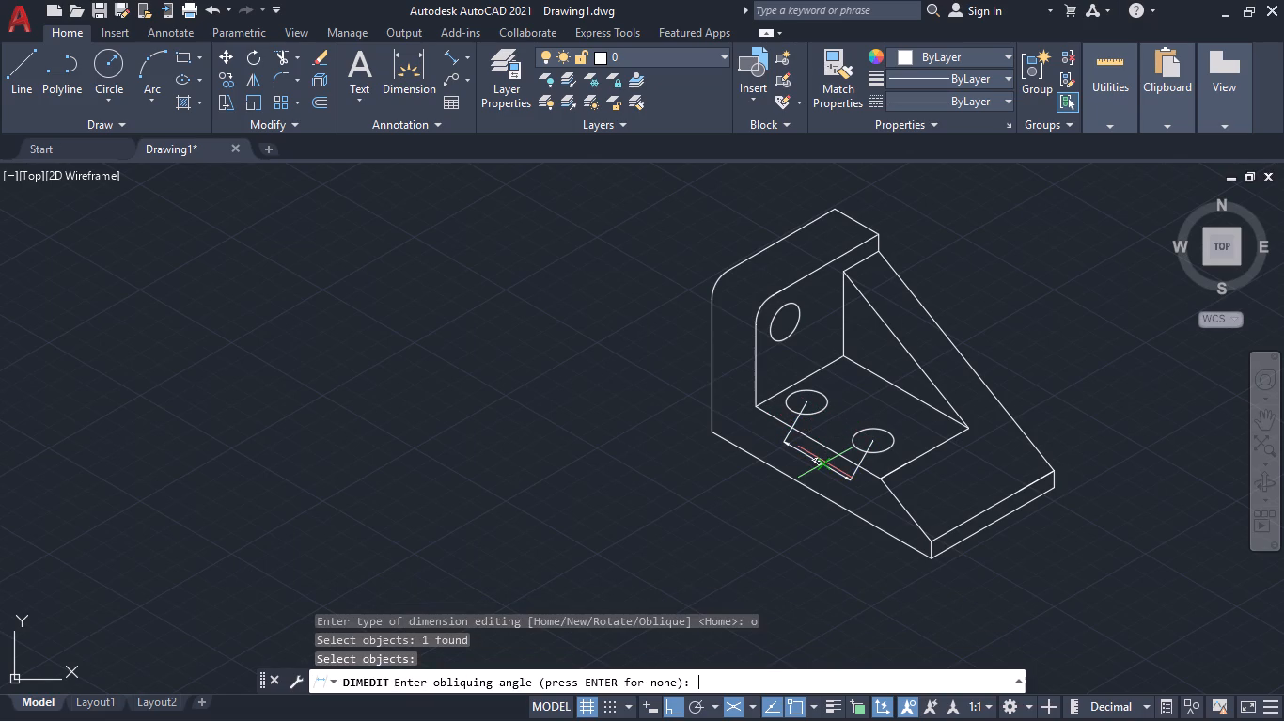
pyautogui.write('90')
pyautogui.press('Return')
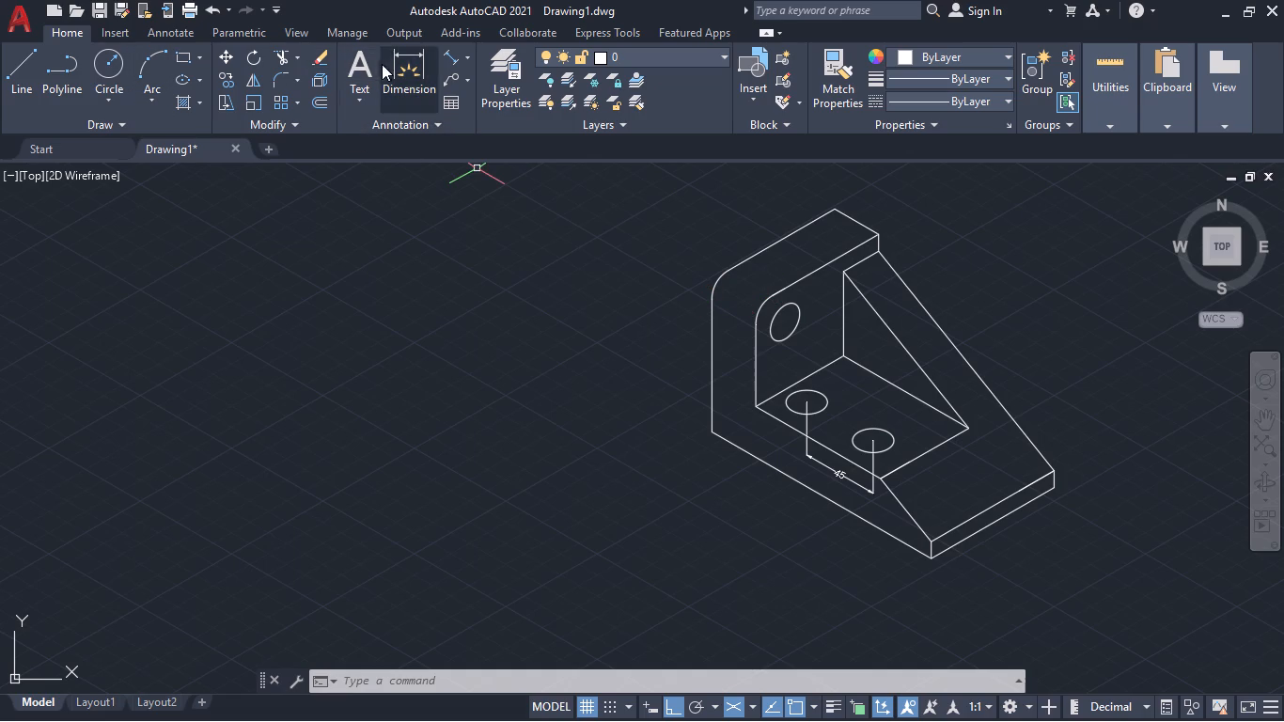
# Add an aligned dimension to the long bottom edge of the base, placed outside the part.
pyautogui.doubleClick(448, 54)
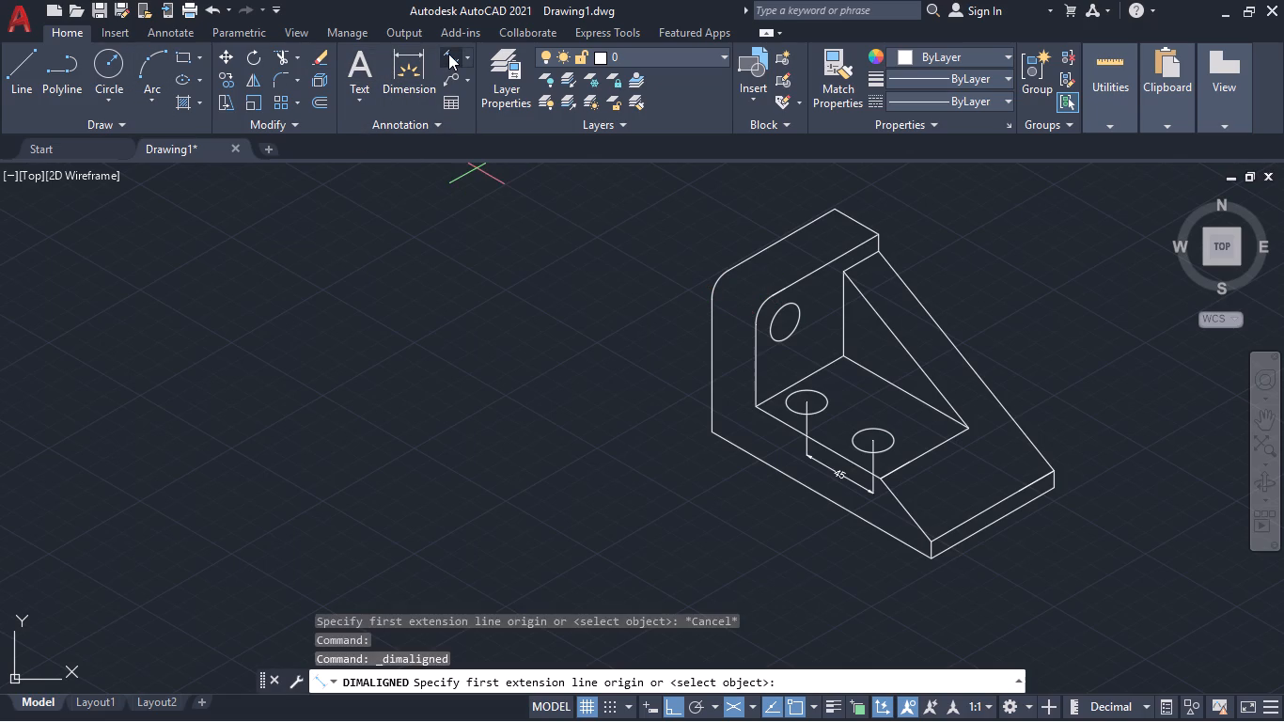
pyautogui.press('space')
pyautogui.click(743, 449)
pyautogui.click(709, 490)
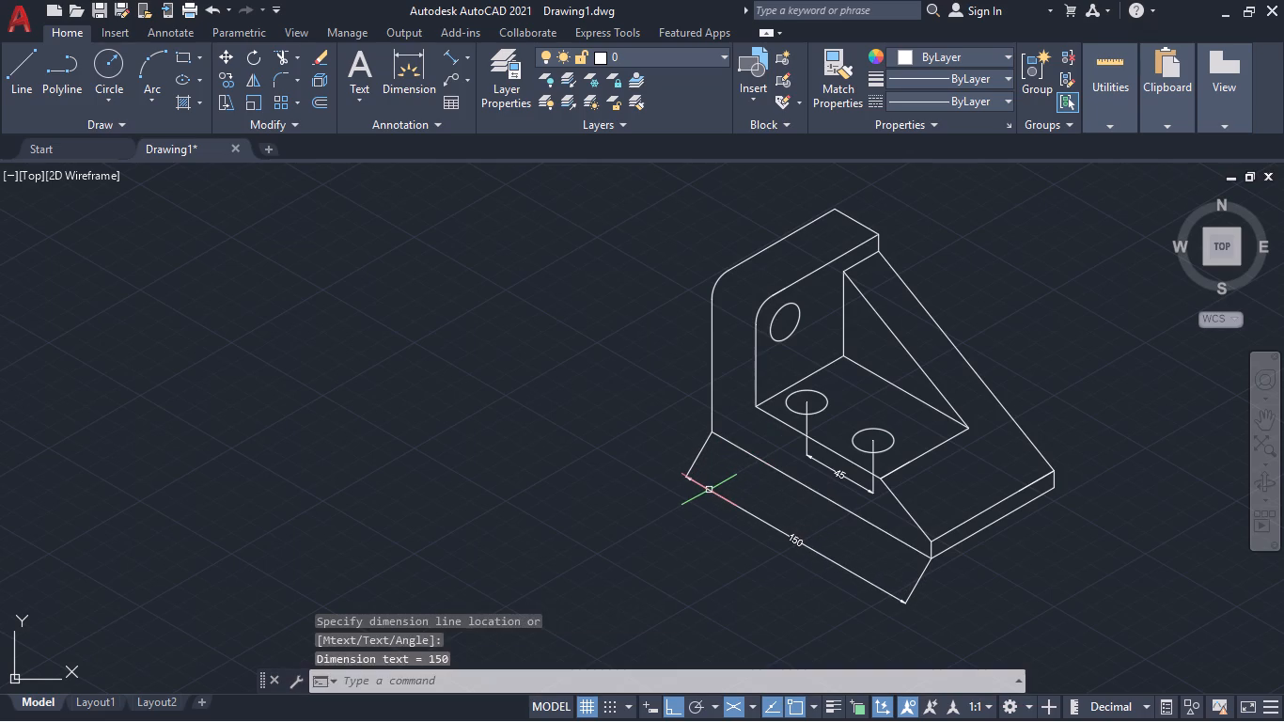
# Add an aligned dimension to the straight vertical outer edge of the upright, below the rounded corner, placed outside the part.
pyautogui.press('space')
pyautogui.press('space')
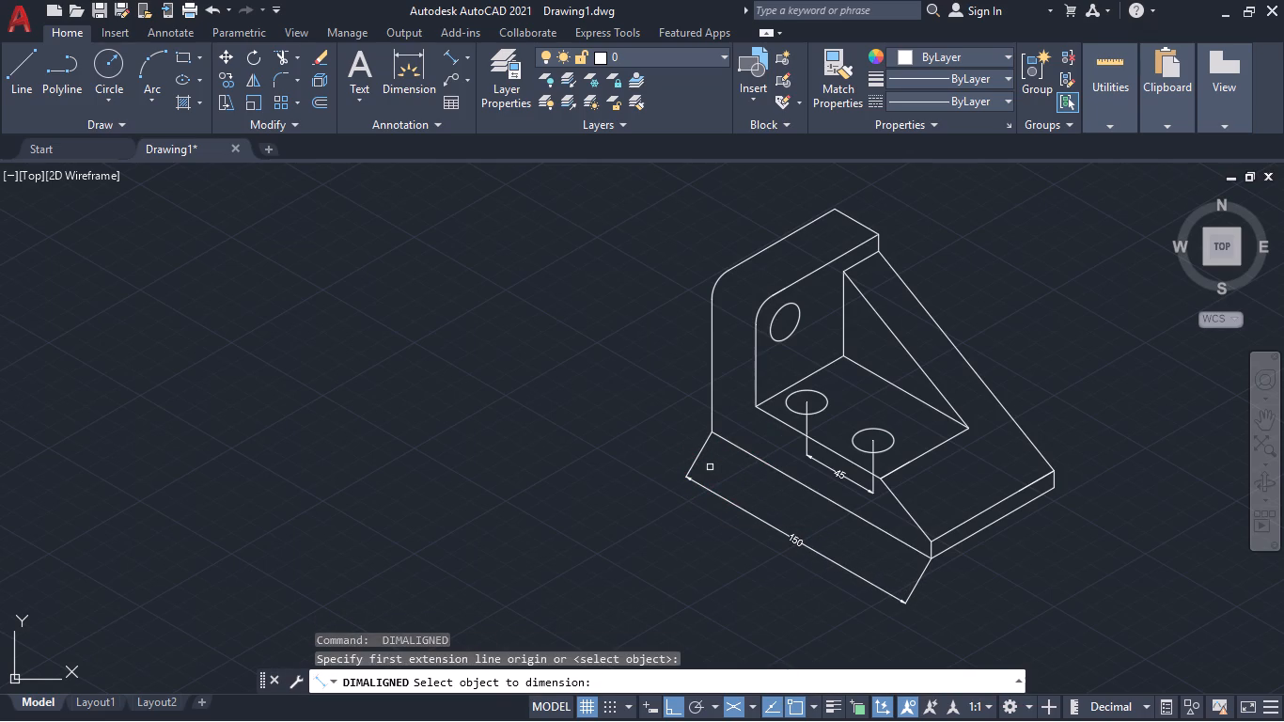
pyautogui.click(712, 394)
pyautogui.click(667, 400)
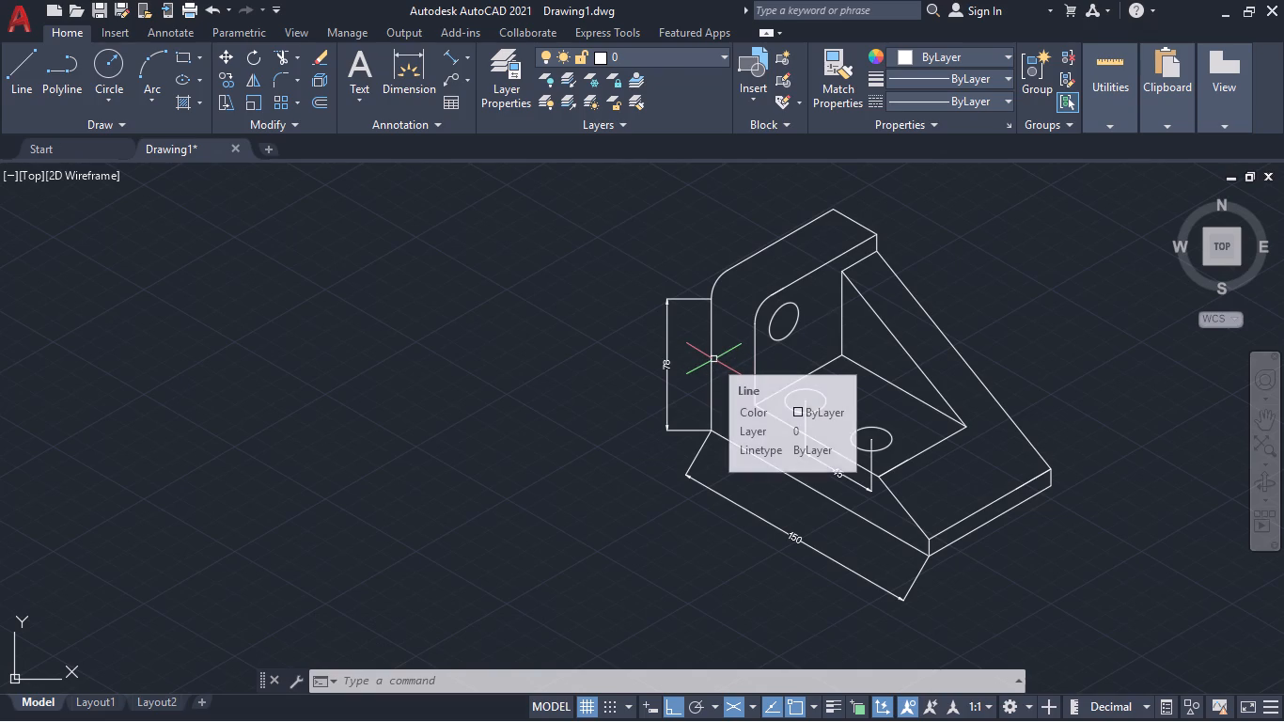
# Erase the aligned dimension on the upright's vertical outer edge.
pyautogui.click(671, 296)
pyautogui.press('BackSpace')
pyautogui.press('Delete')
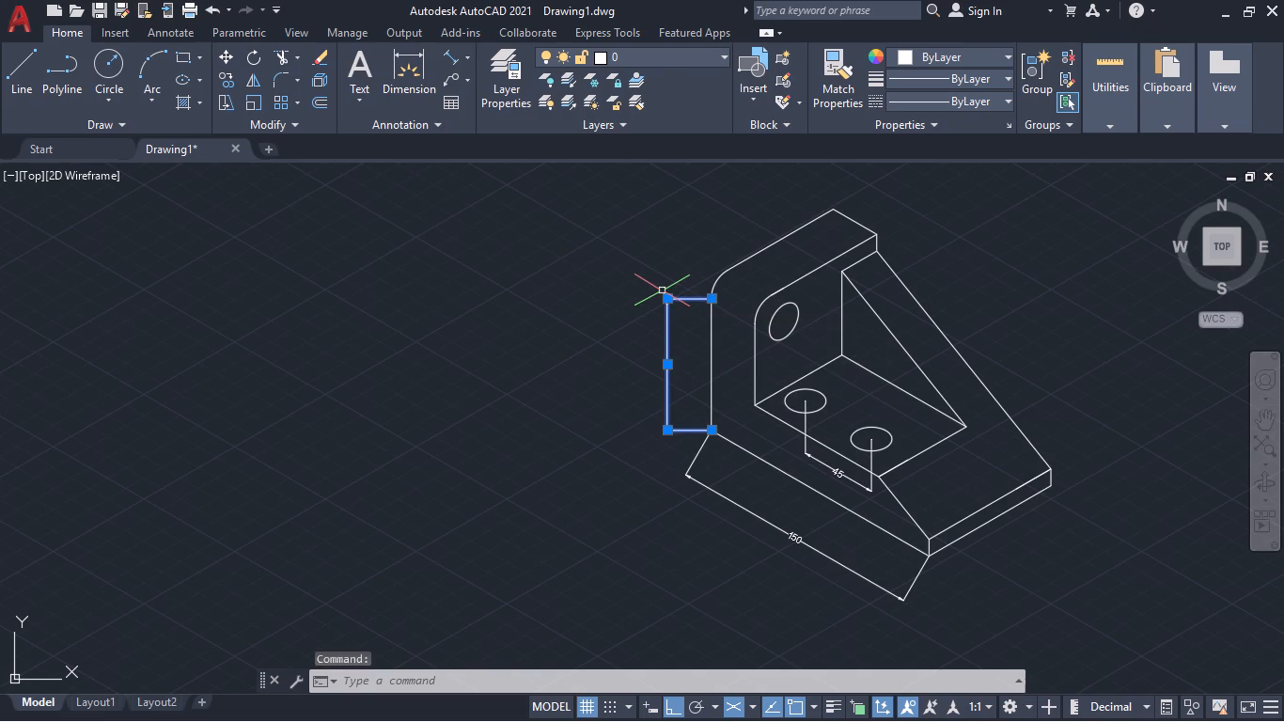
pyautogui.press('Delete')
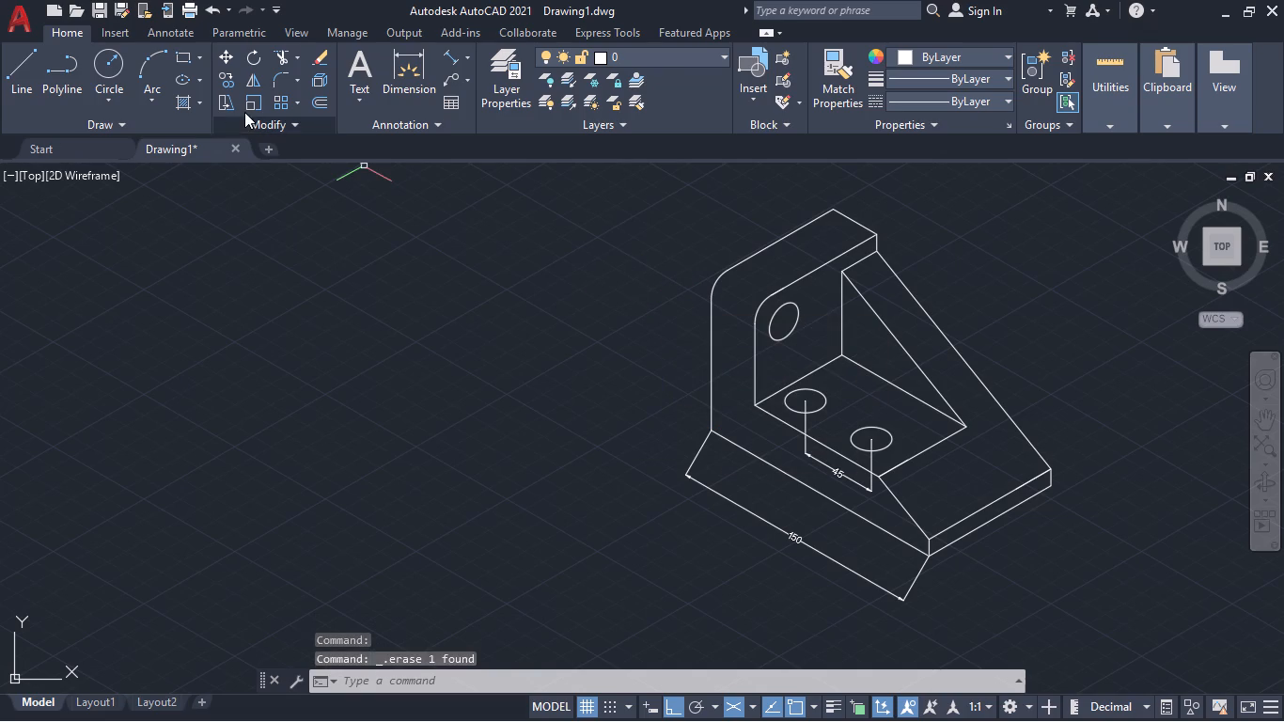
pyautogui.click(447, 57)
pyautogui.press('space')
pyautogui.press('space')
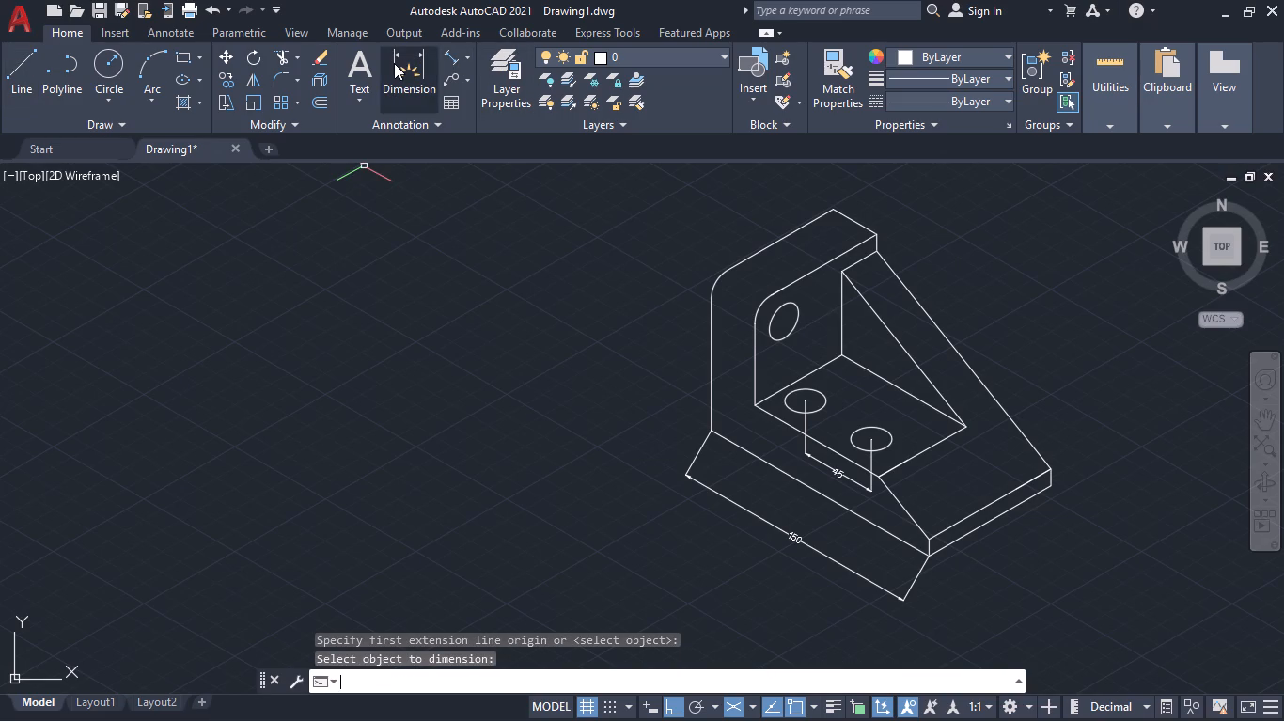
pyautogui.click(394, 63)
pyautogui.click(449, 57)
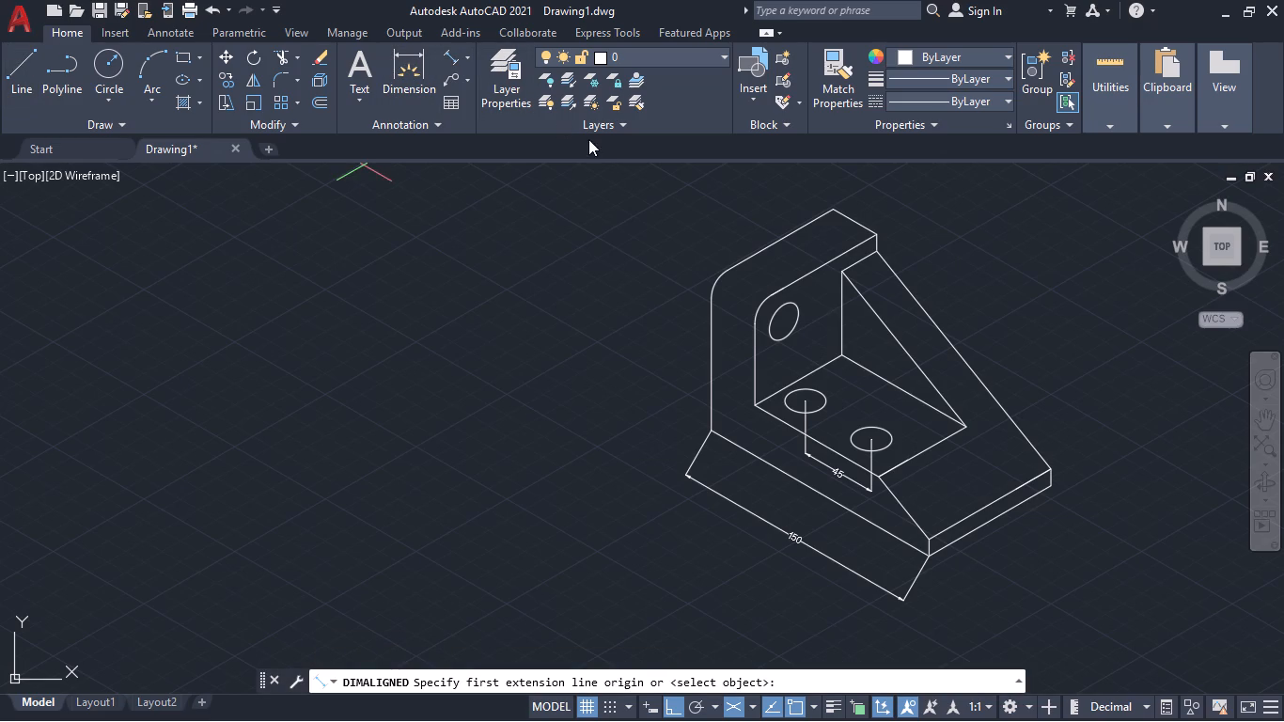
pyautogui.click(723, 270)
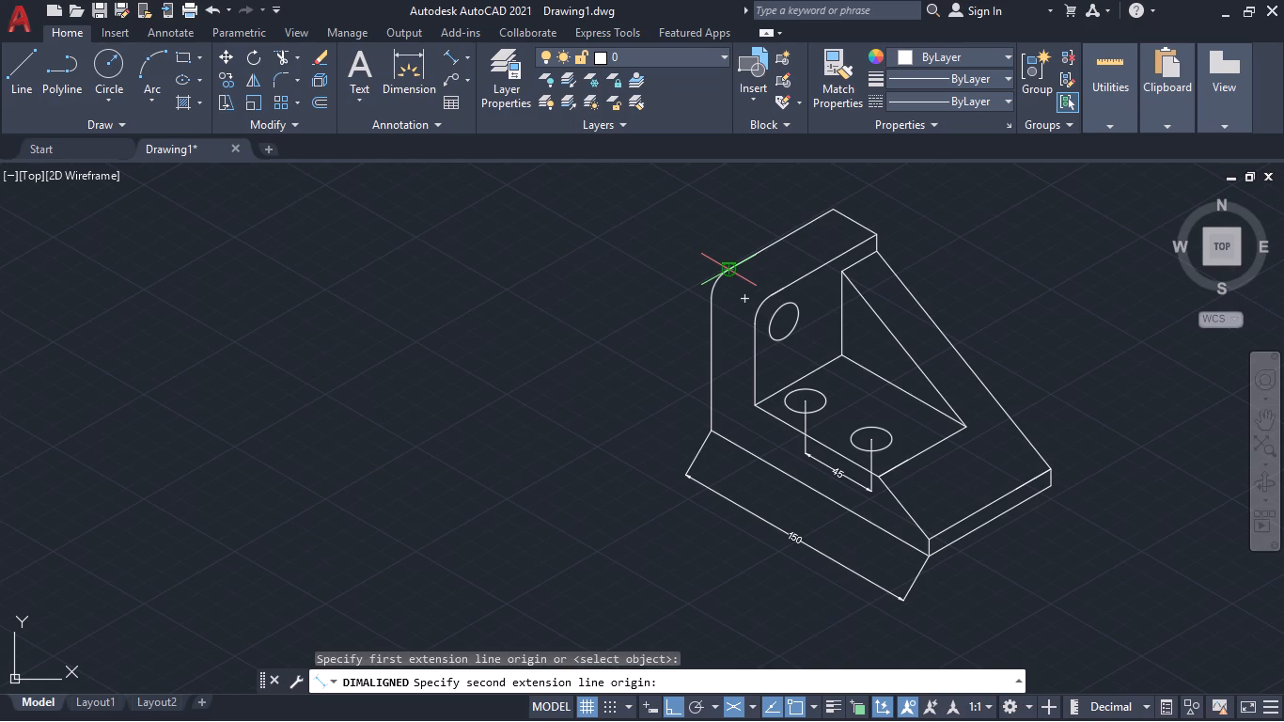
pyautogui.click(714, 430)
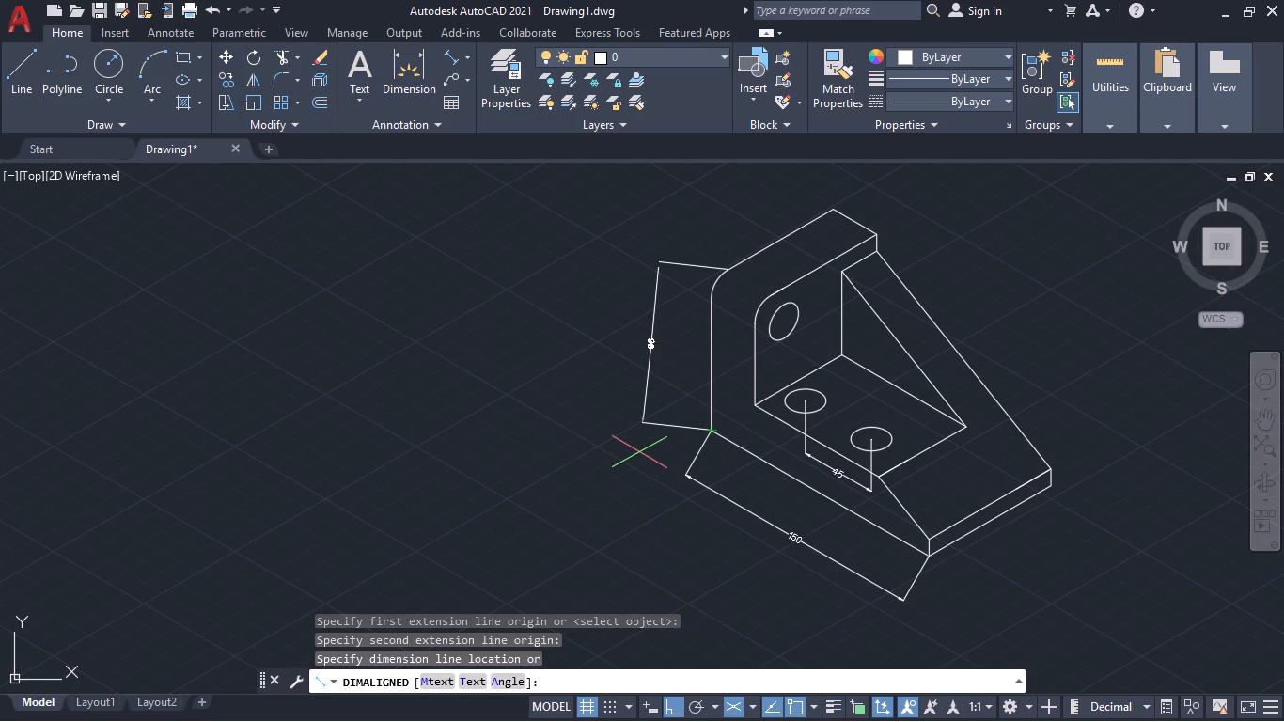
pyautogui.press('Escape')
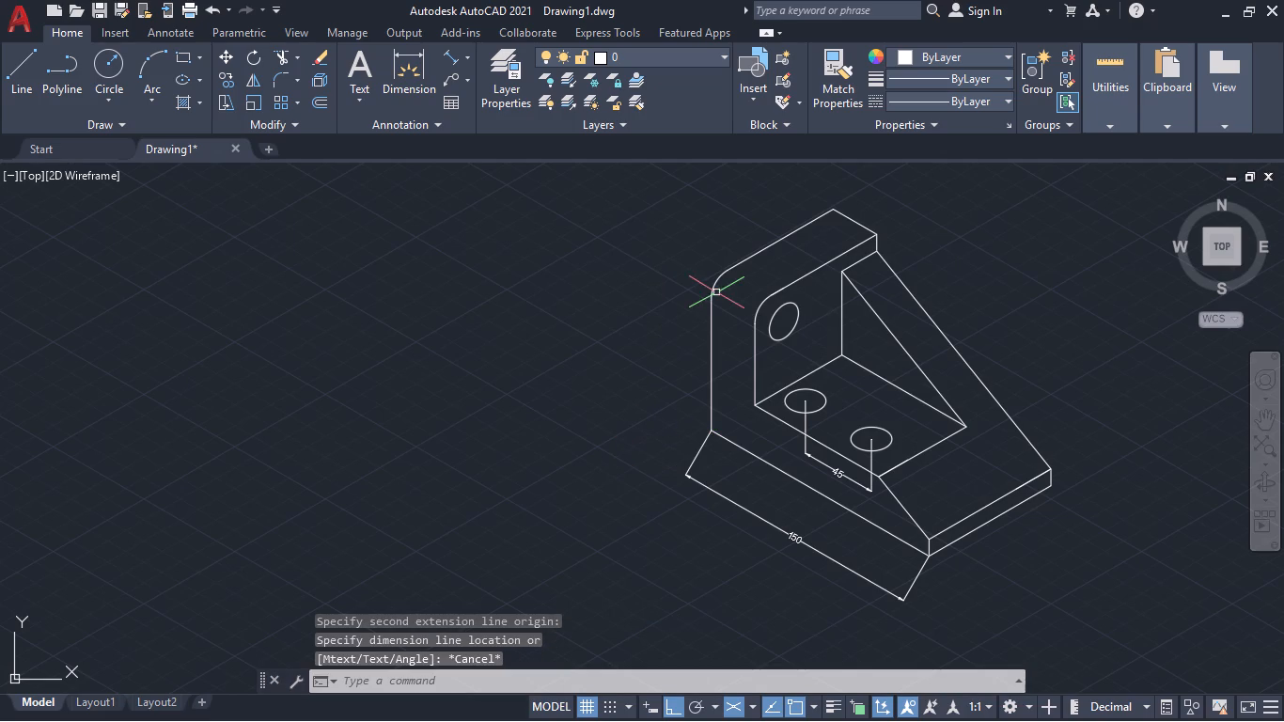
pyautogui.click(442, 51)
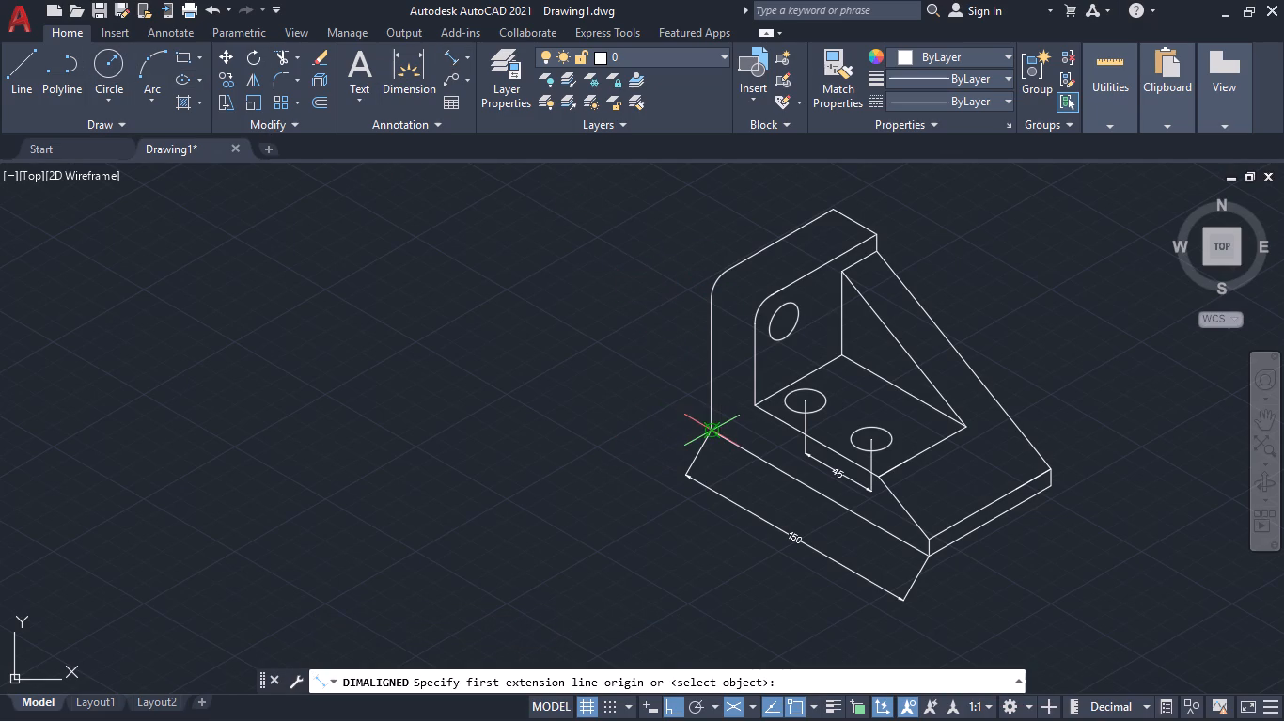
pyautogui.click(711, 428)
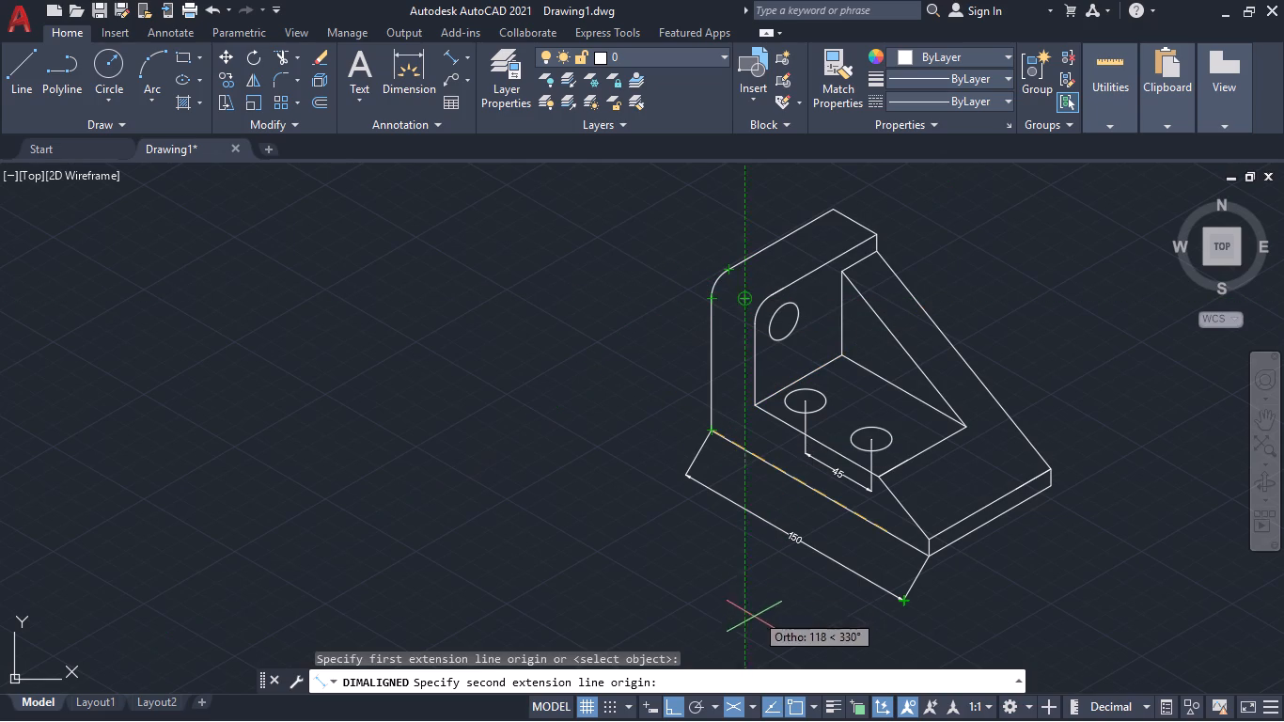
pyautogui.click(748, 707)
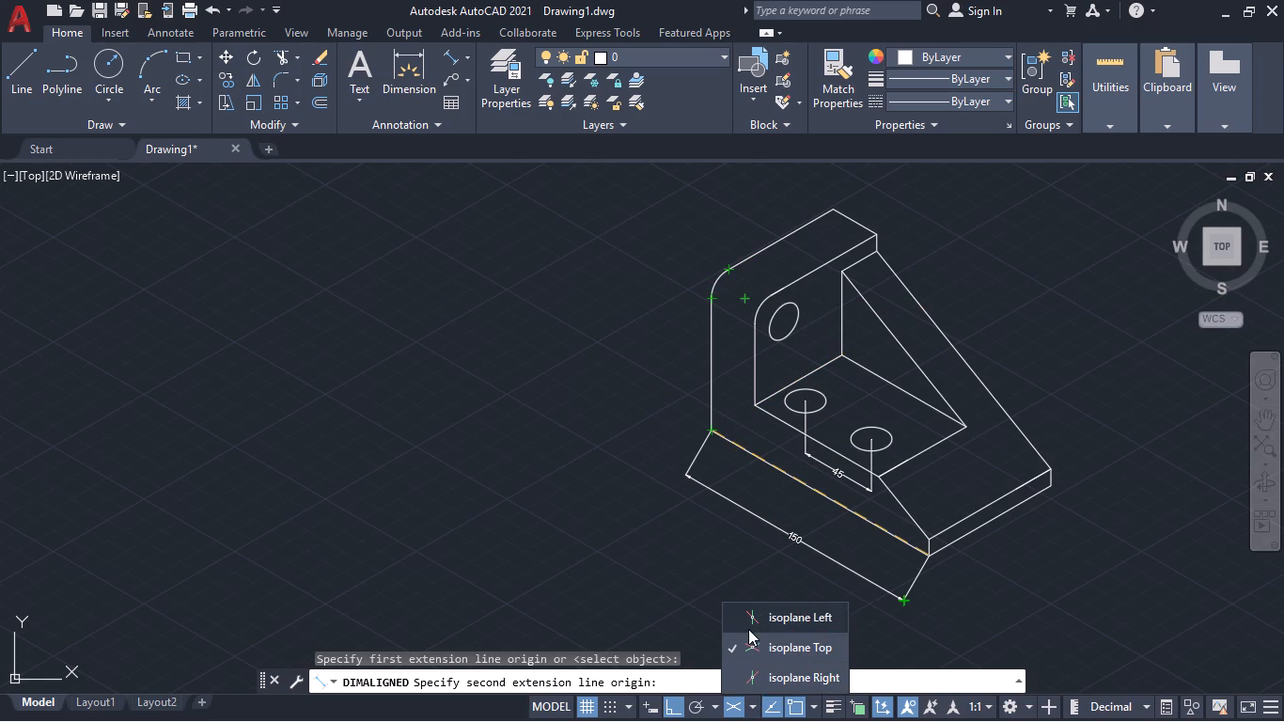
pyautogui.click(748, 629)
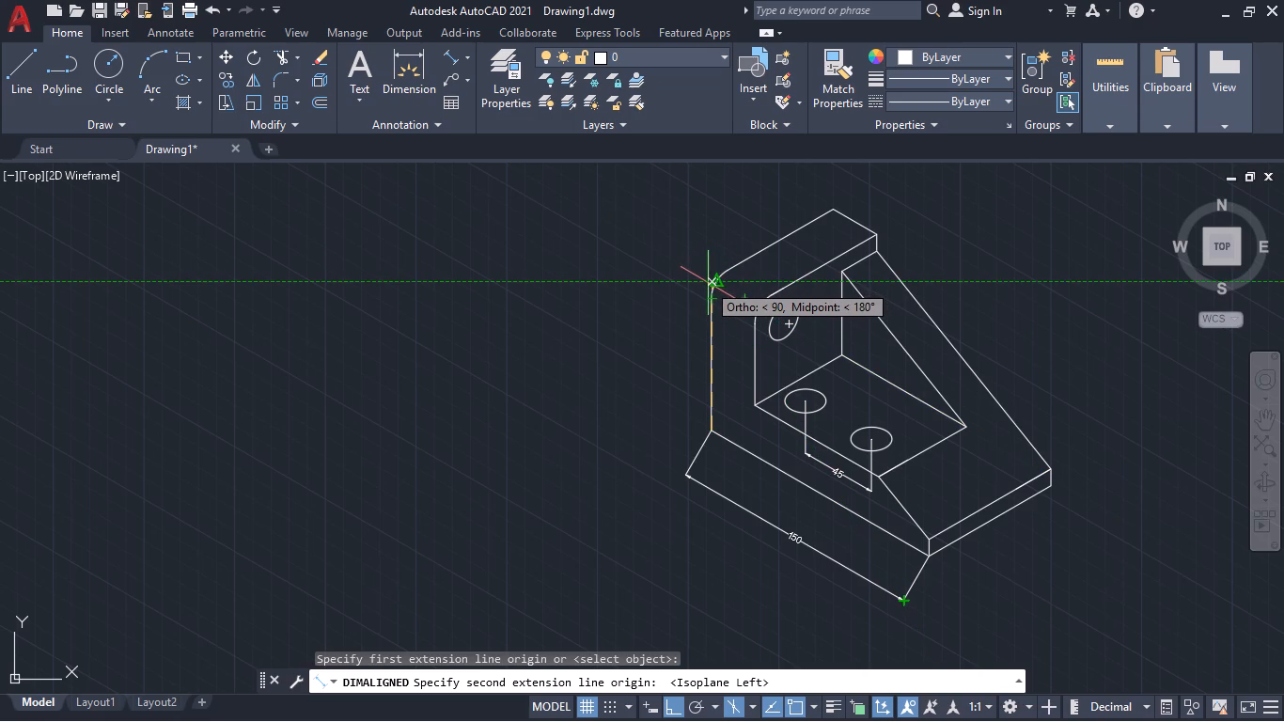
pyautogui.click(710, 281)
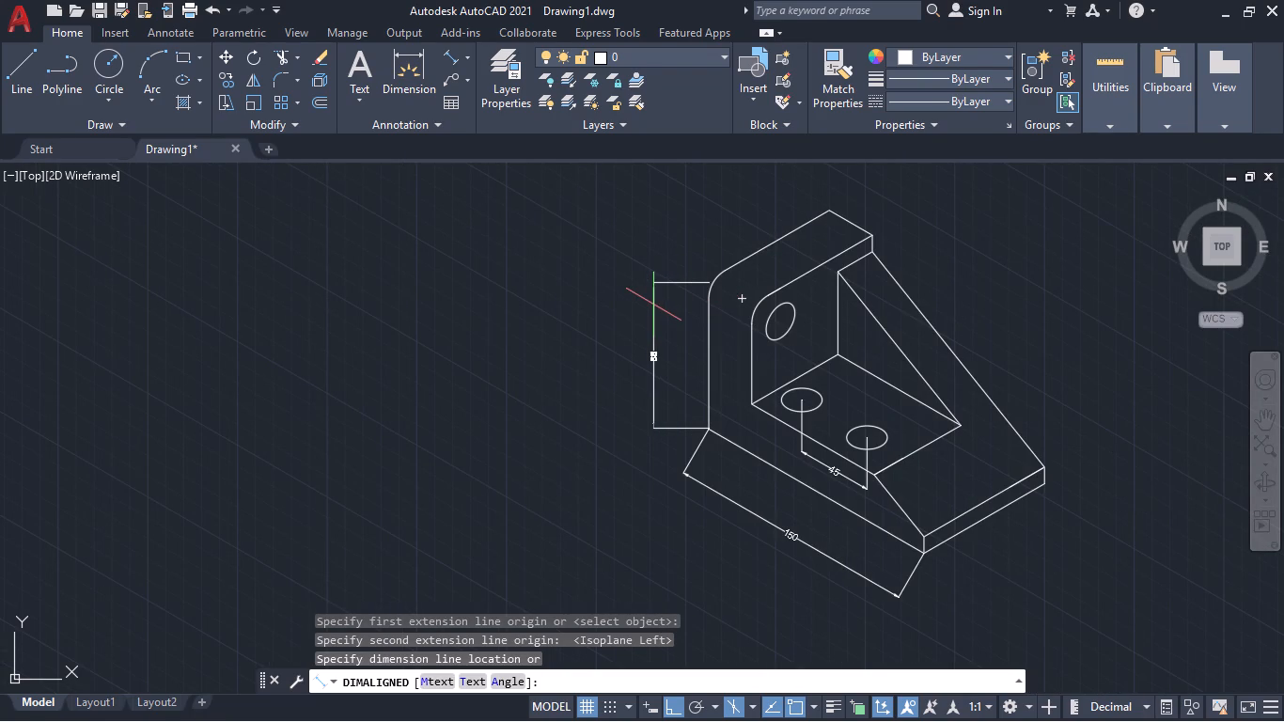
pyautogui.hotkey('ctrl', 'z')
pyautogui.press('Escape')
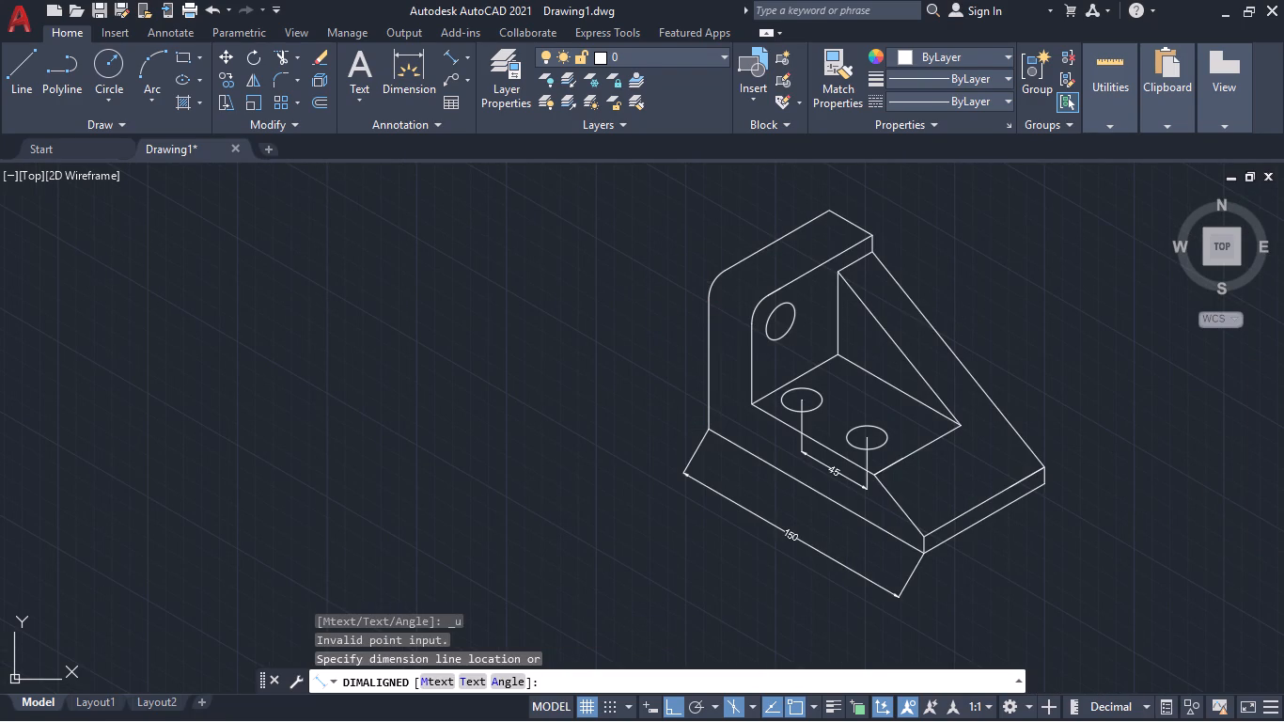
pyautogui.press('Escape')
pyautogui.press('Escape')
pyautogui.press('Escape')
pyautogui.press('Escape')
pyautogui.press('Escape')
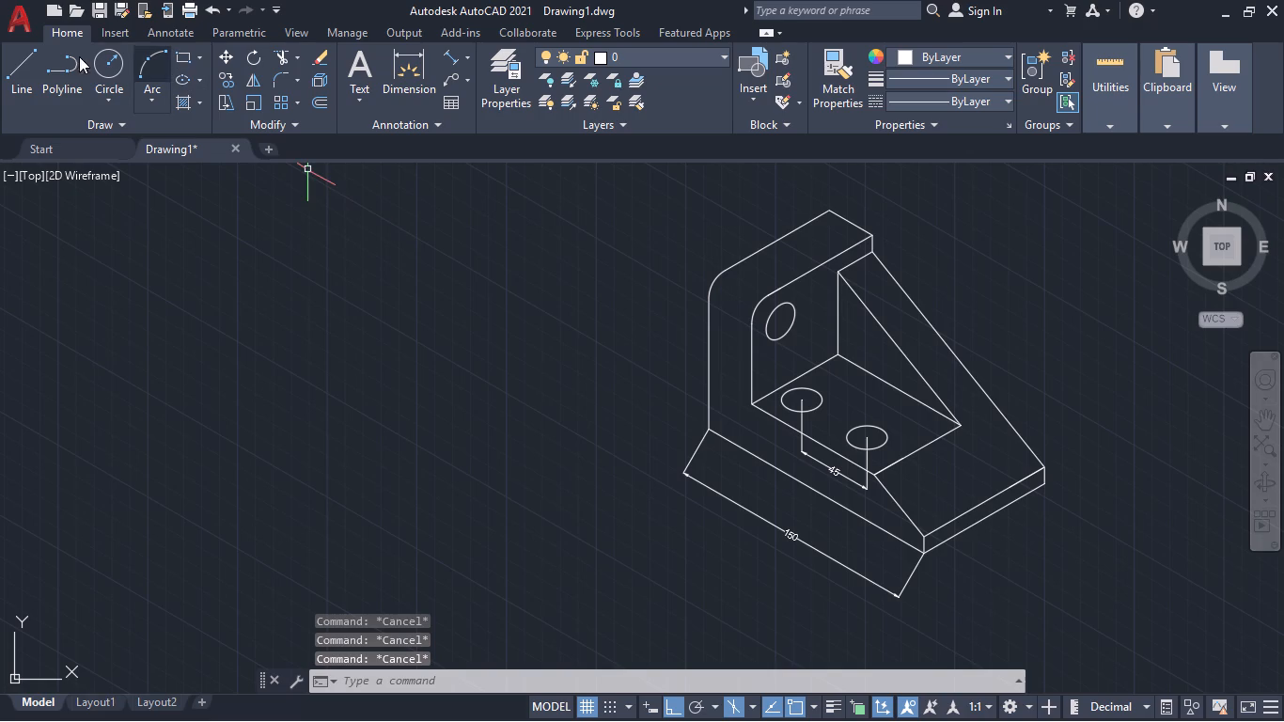
# With isoplane Top active, draw a construction line about 208 long from the upright's rounded corner, extending its sloping top edge outward.
pyautogui.click(19, 58)
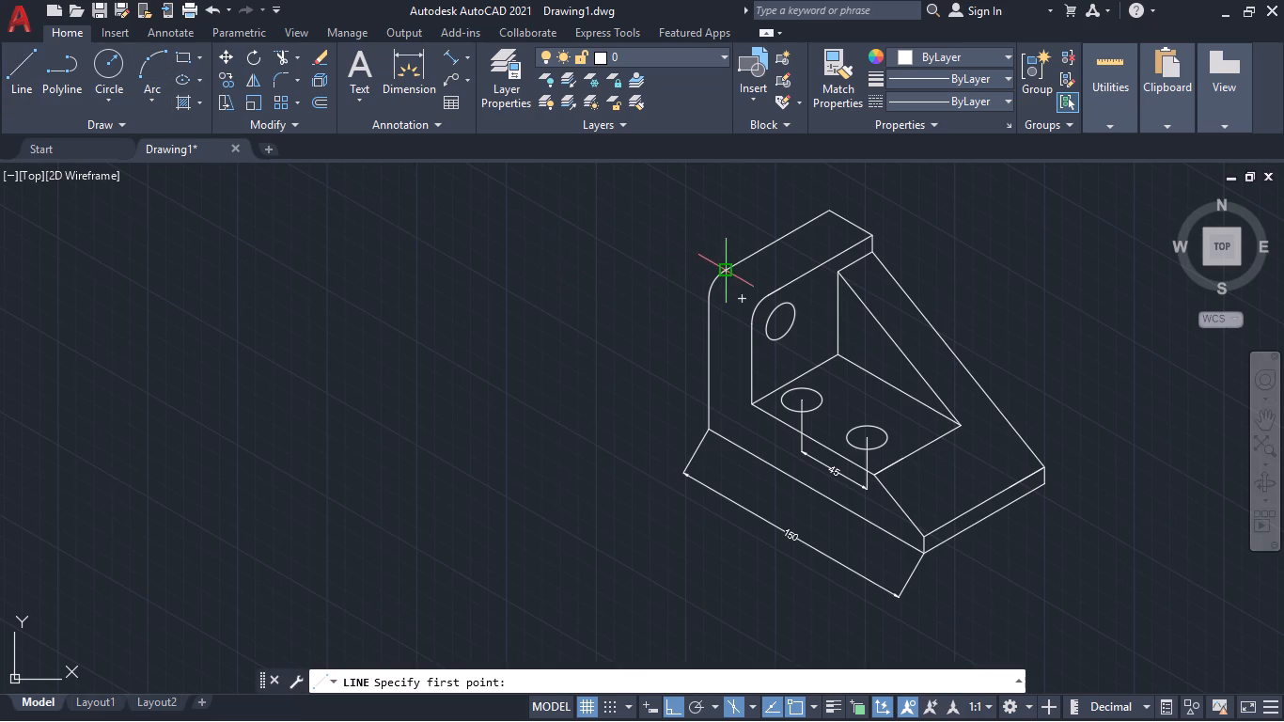
pyautogui.click(727, 266)
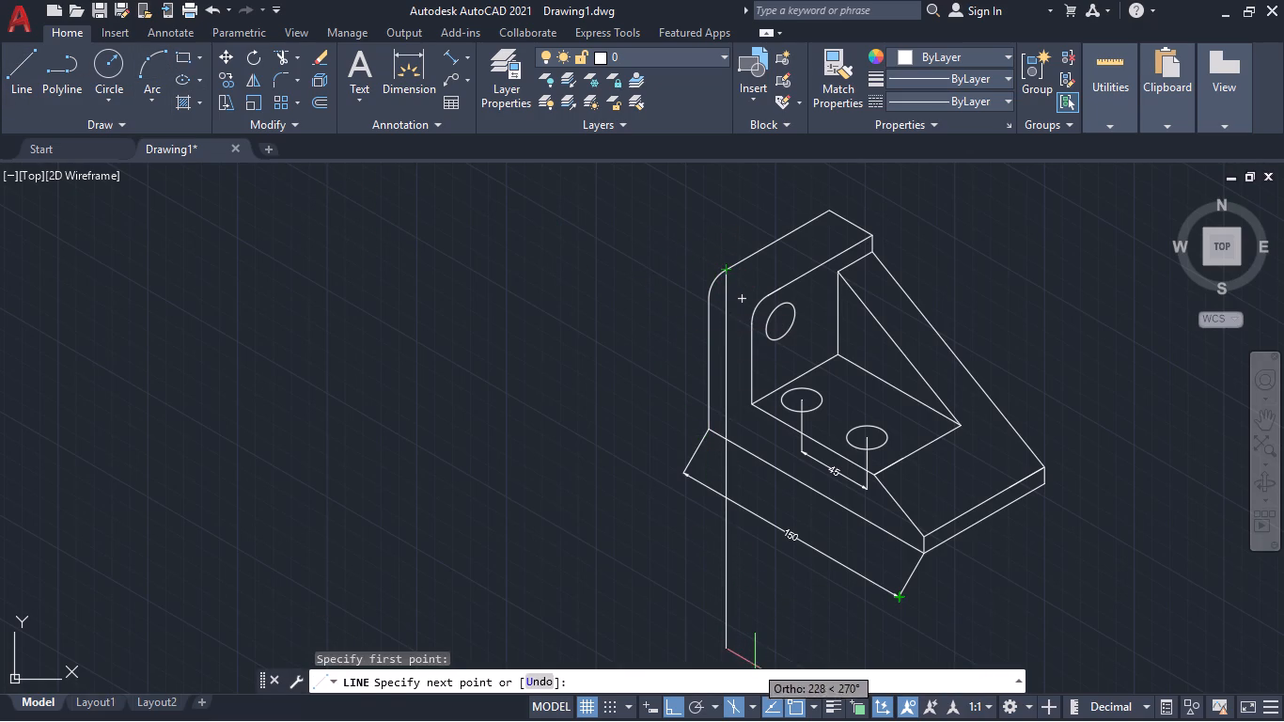
pyautogui.click(750, 702)
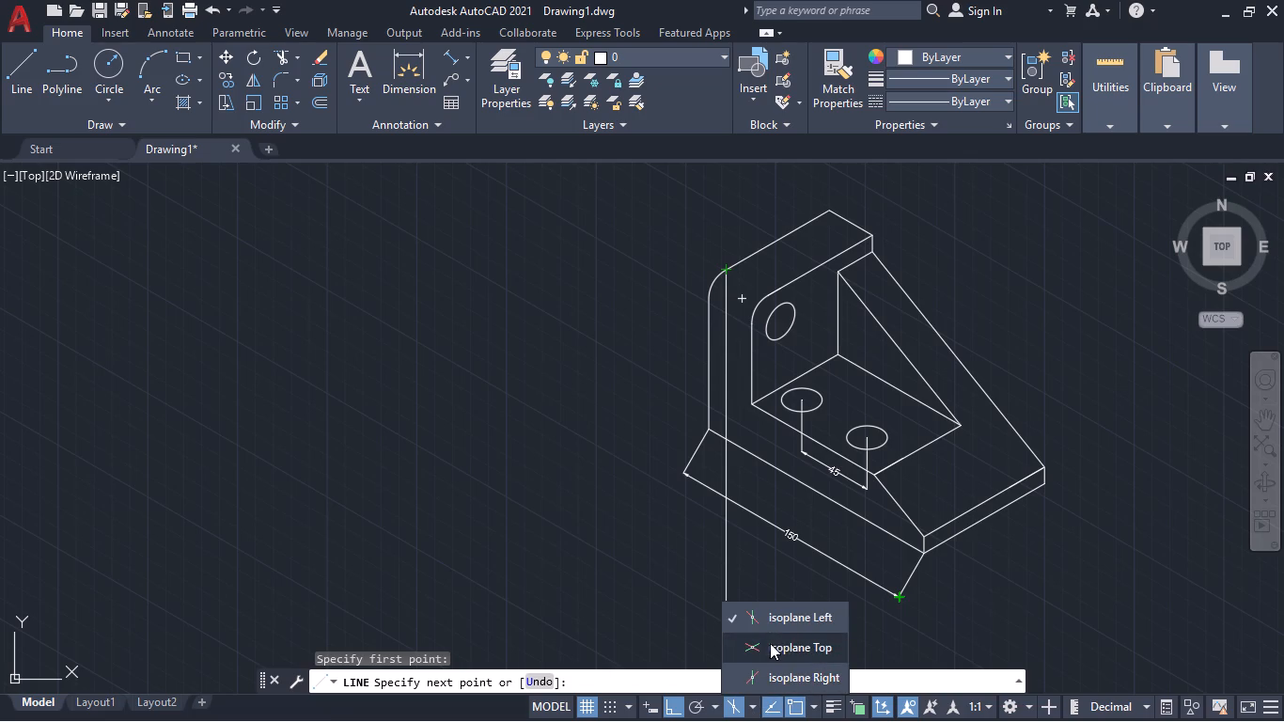
pyautogui.click(770, 643)
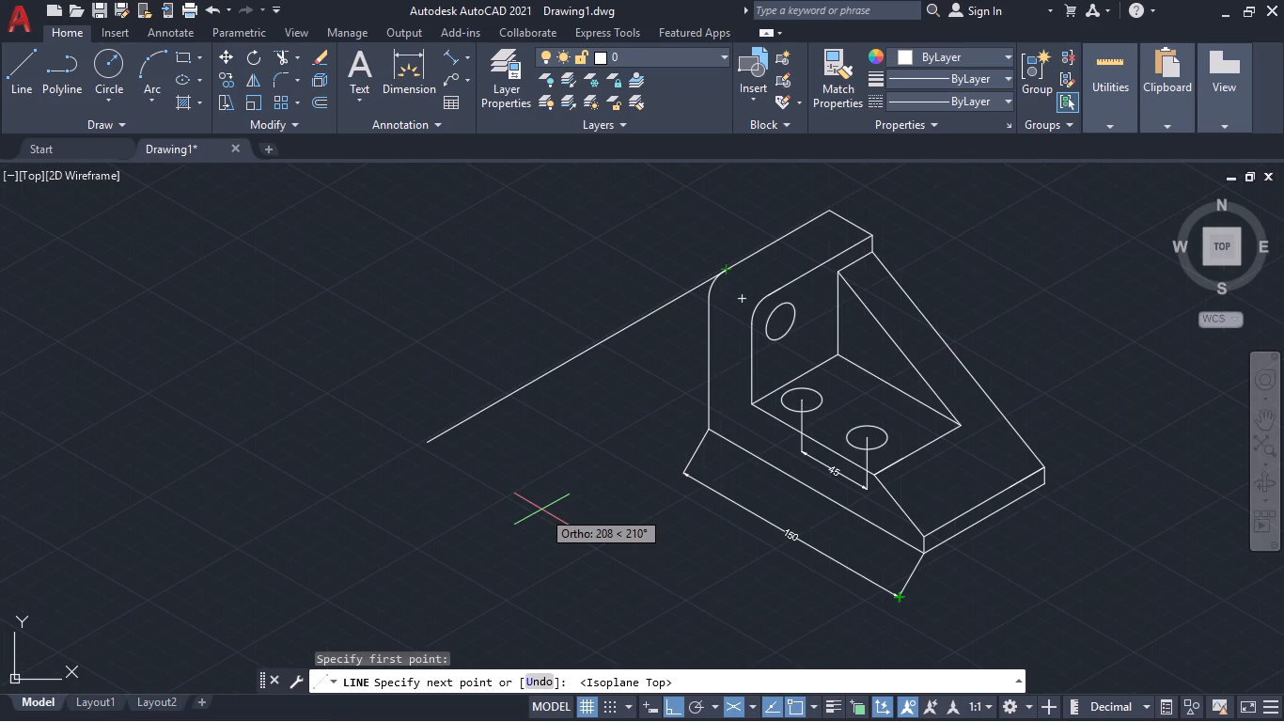
pyautogui.click(541, 510)
pyautogui.press('Escape')
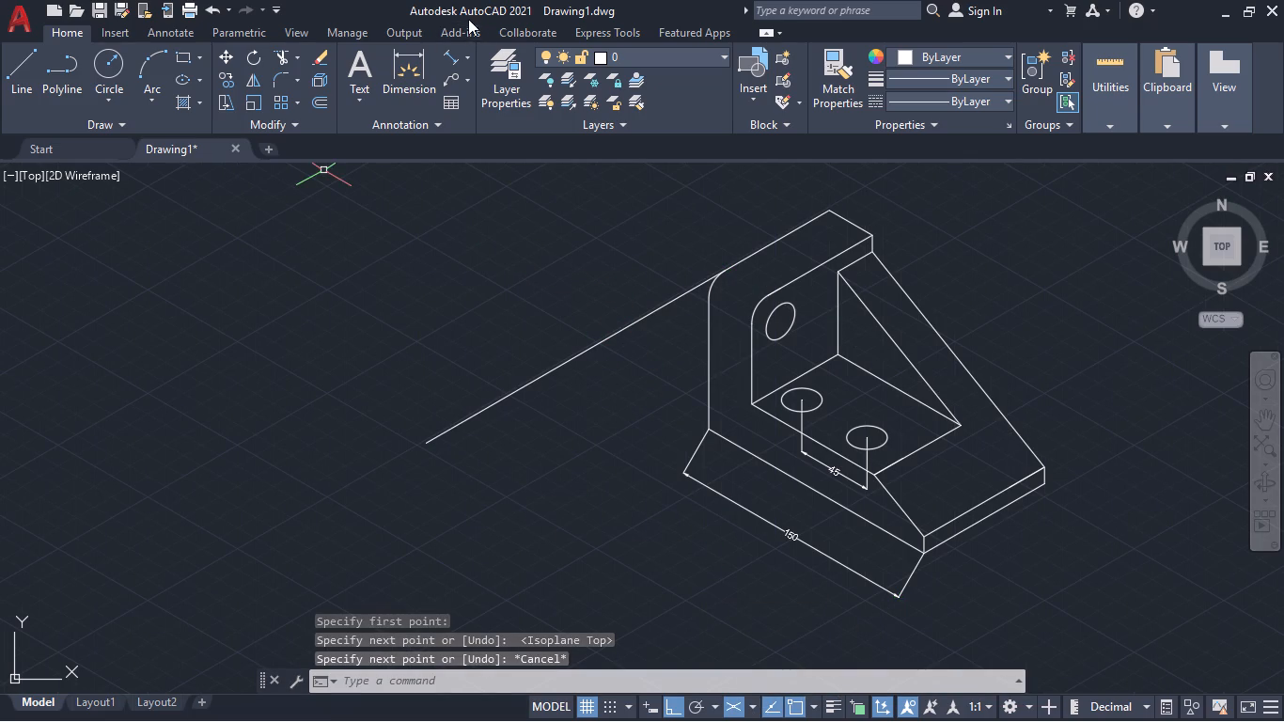
# With isoplane Left active, add an aligned dimension from the upright's bottom outer corner straight up to the construction line, placed outside the part.
pyautogui.click(452, 52)
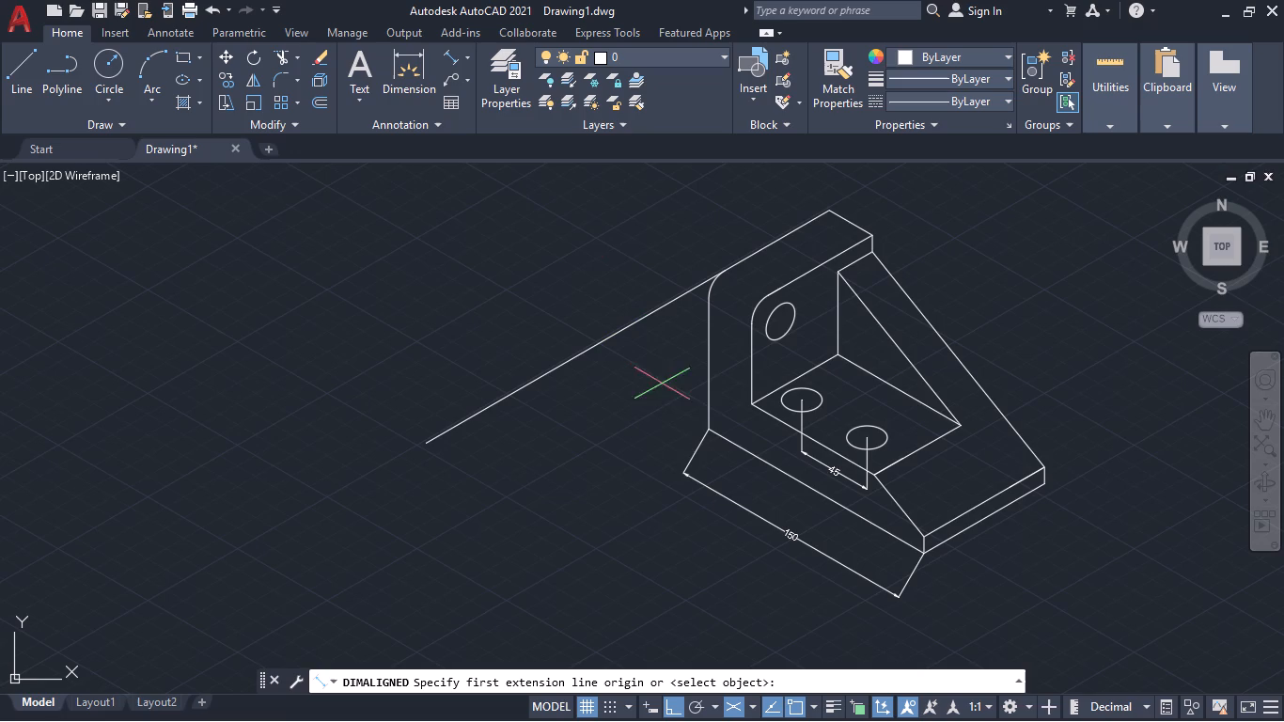
pyautogui.click(705, 433)
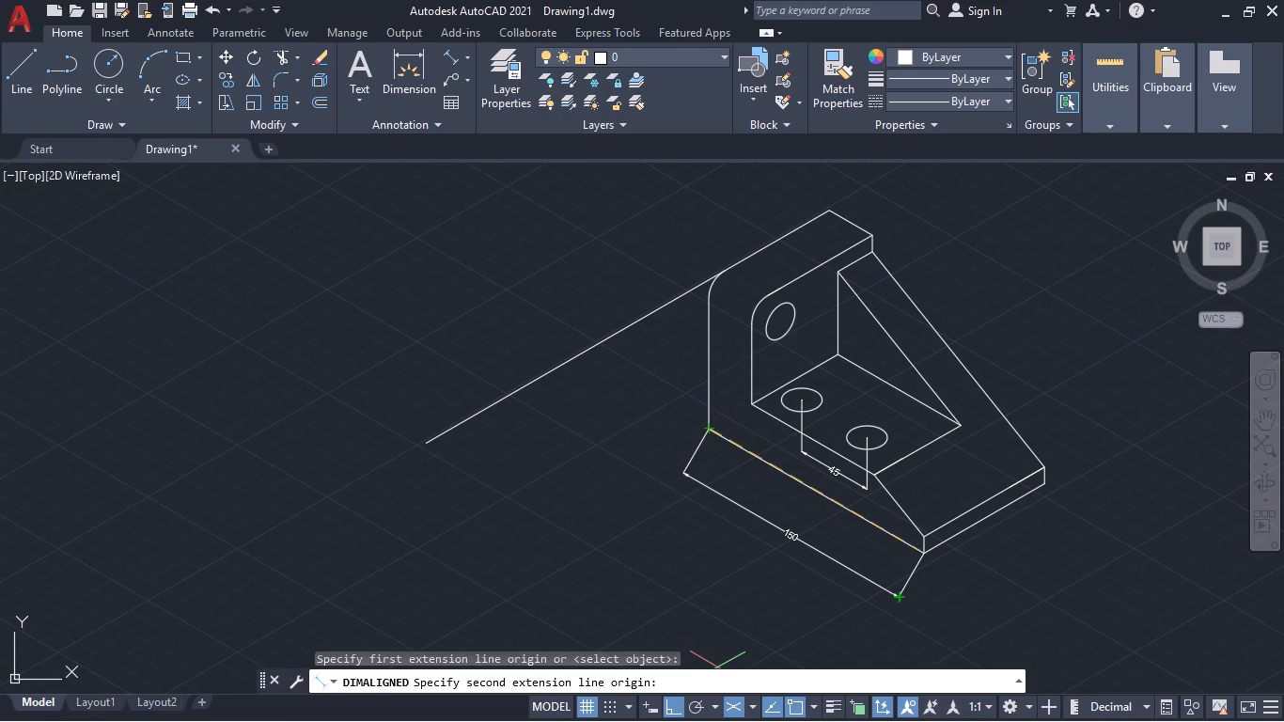
pyautogui.click(750, 704)
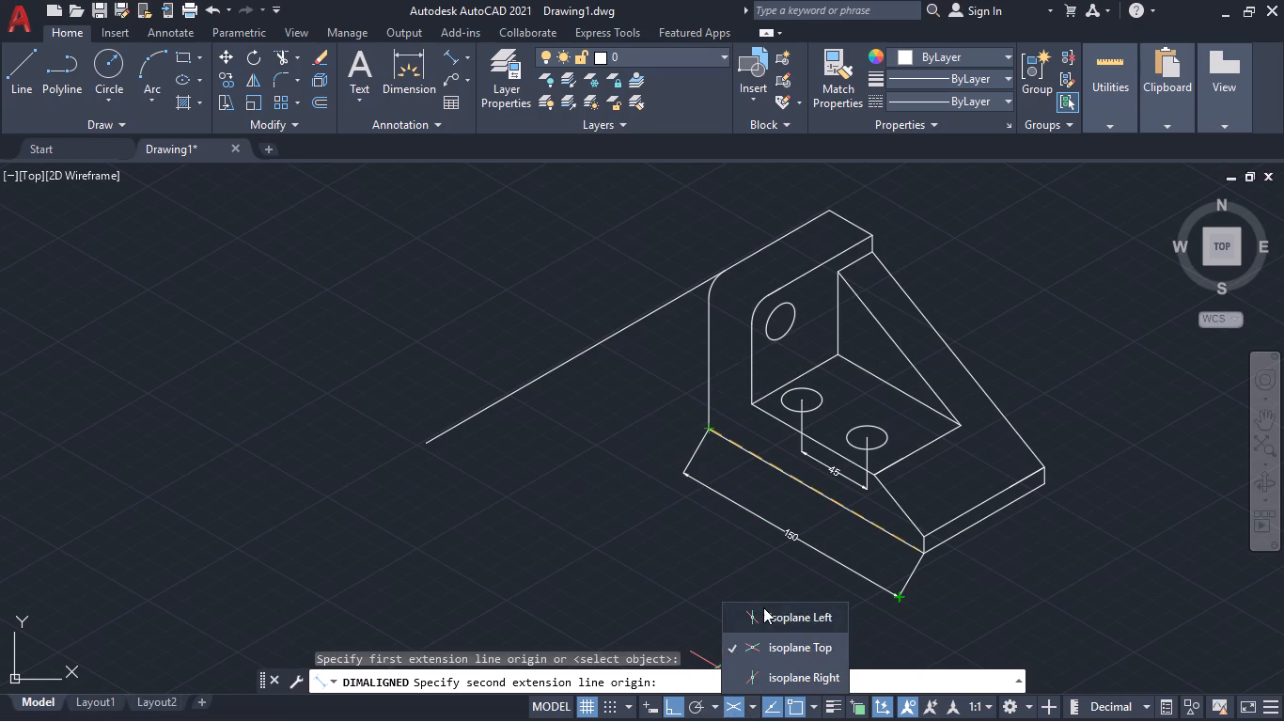
pyautogui.click(763, 607)
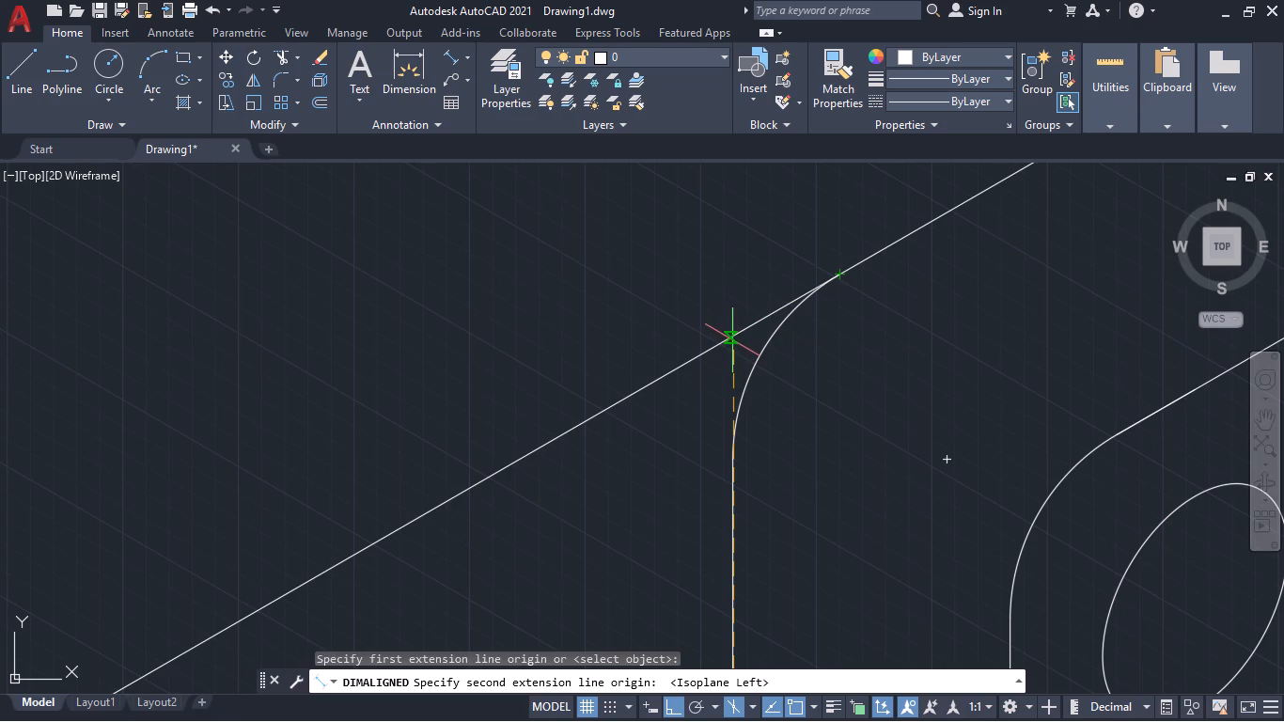
pyautogui.click(732, 340)
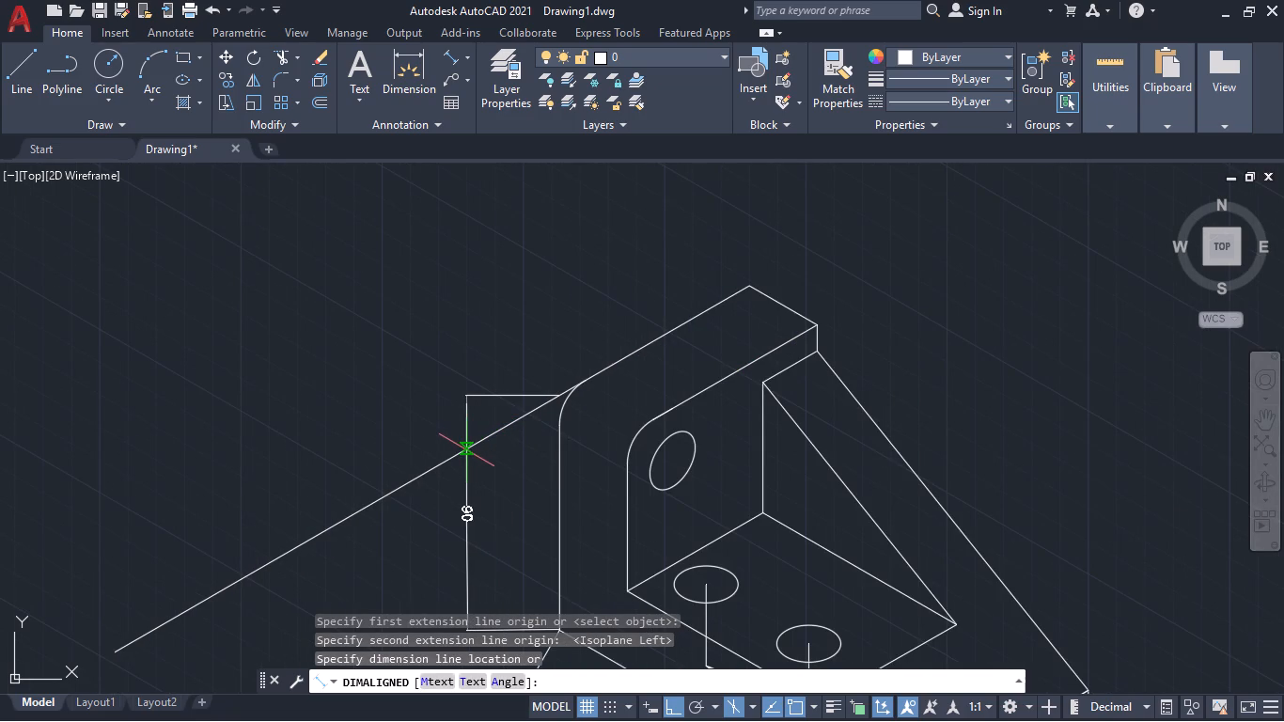
pyautogui.click(466, 450)
# Erase the construction line extending from the upright's rounded corner.
pyautogui.click(434, 469)
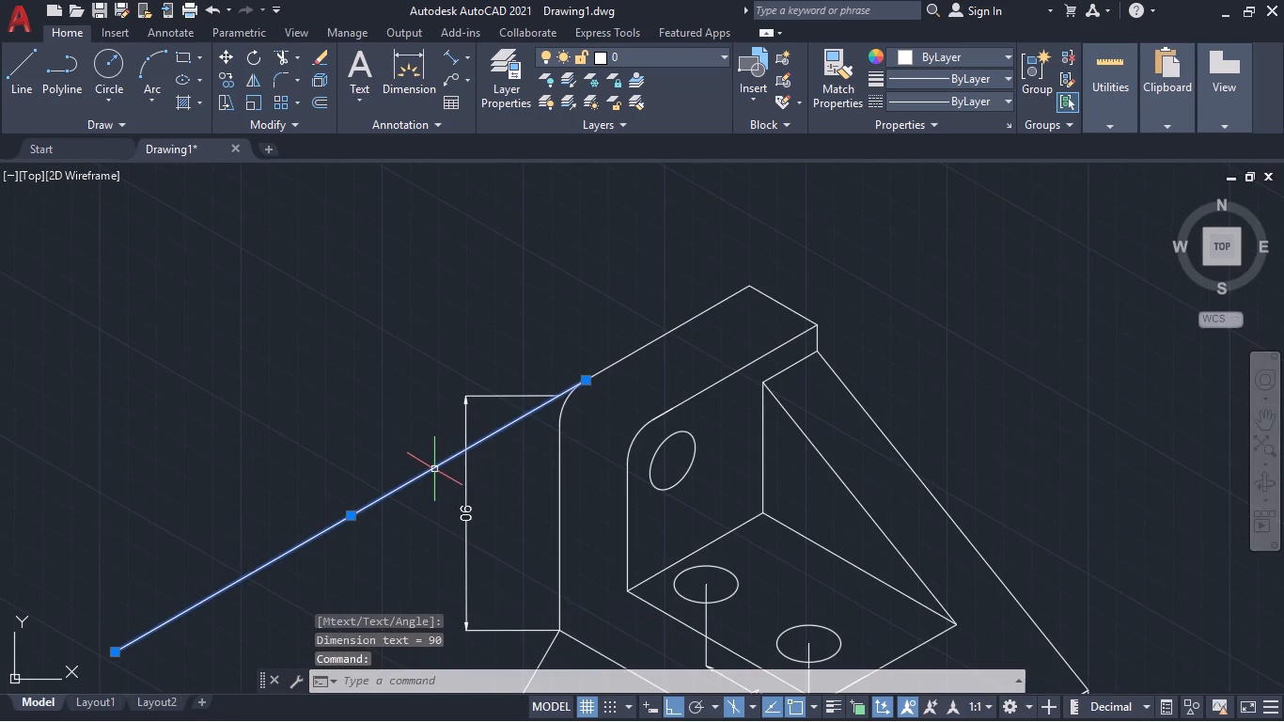
pyautogui.press('Delete')
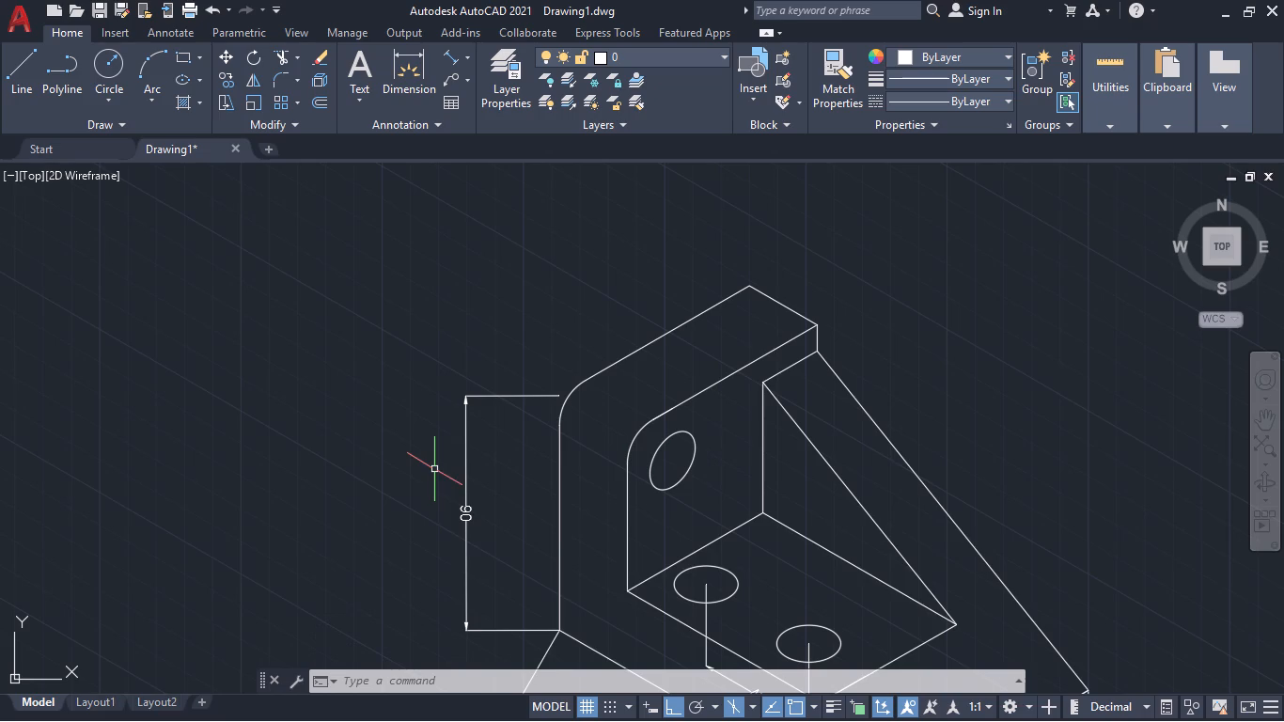
# Add an aligned dimension to the short top edge across the upright's thickness, placed just above the part.
pyautogui.click(455, 50)
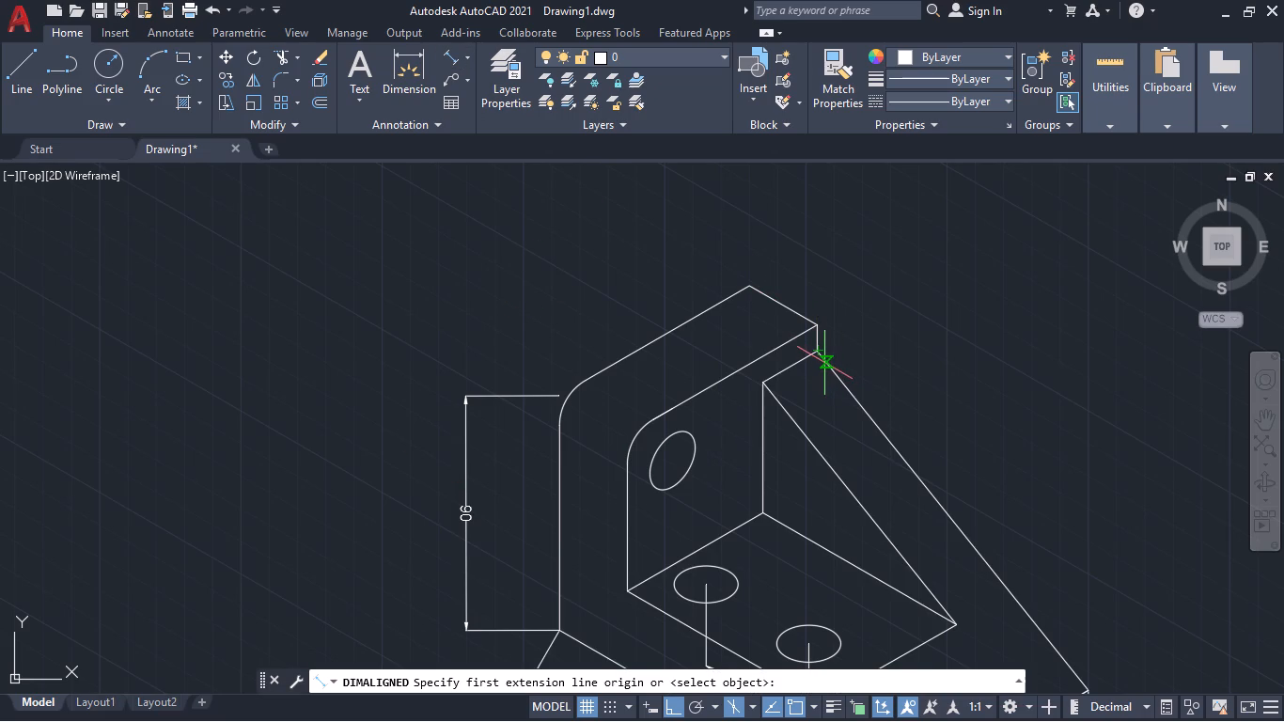
pyautogui.press('Escape')
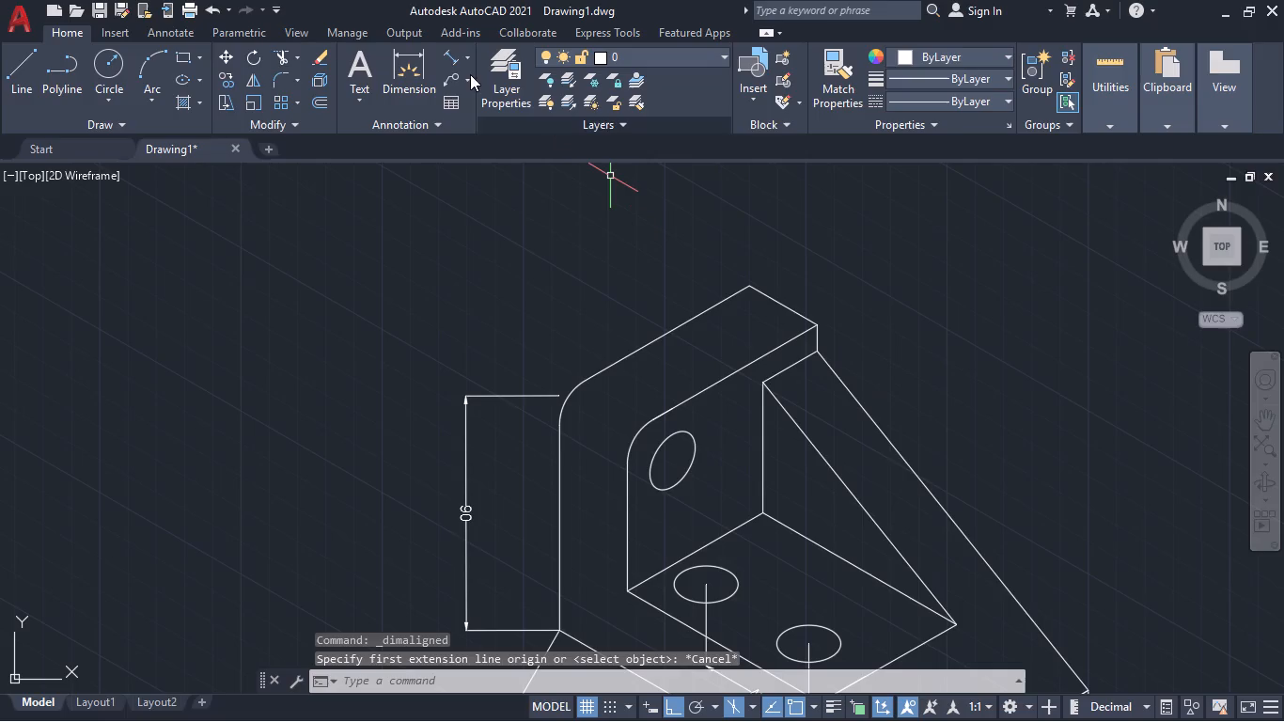
pyautogui.click(451, 51)
pyautogui.press('space')
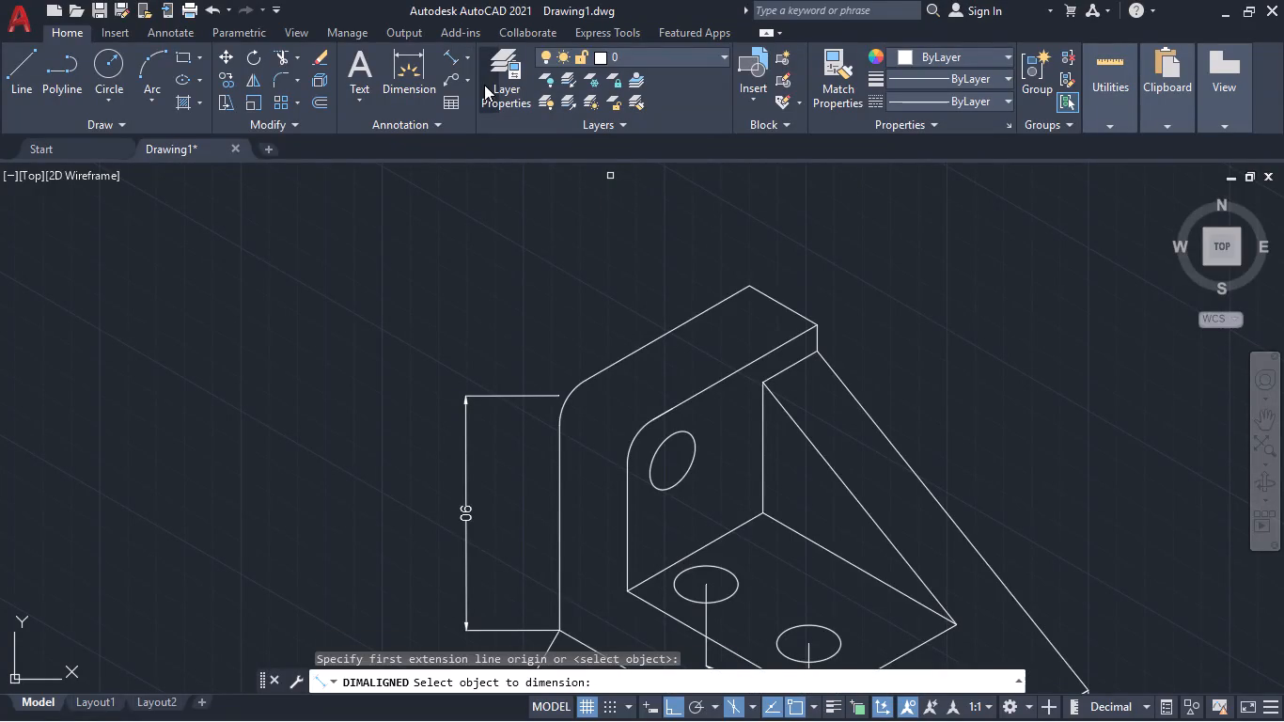
pyautogui.click(769, 300)
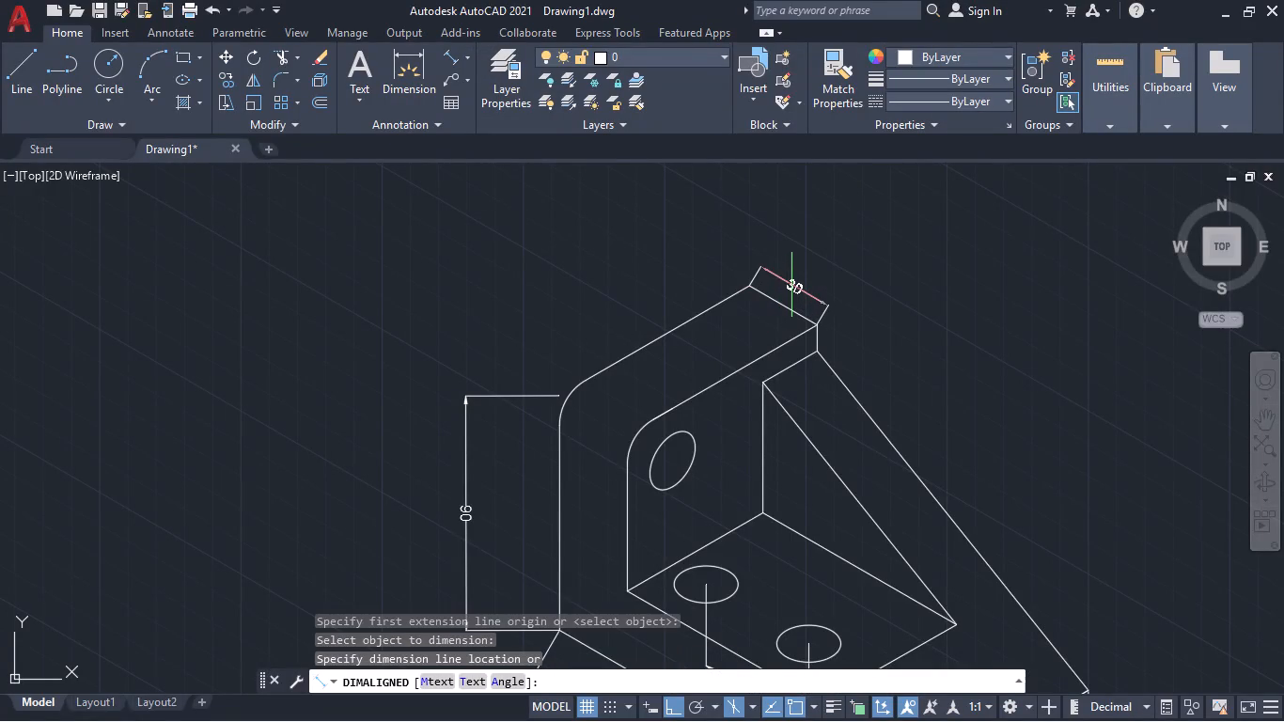
pyautogui.click(791, 285)
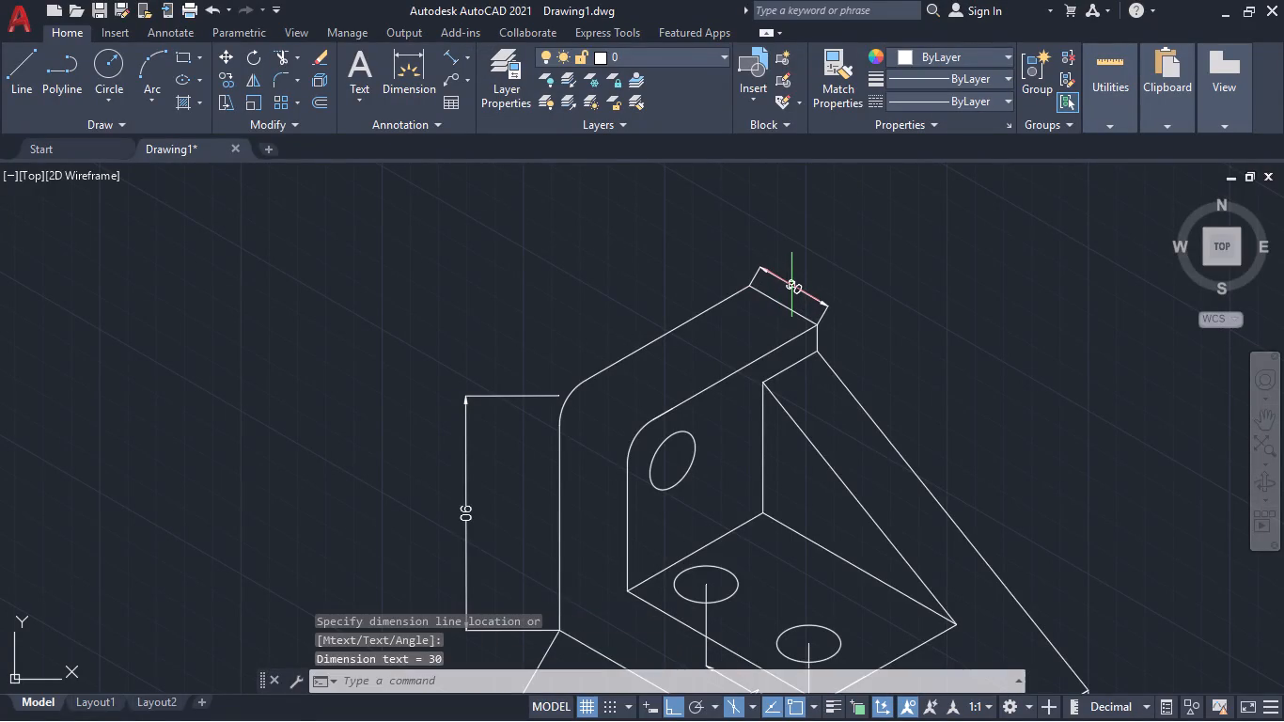
# Add an aligned dimension to the short top edge of the sloping rib, placed just below that edge.
pyautogui.press('space')
pyautogui.press('space')
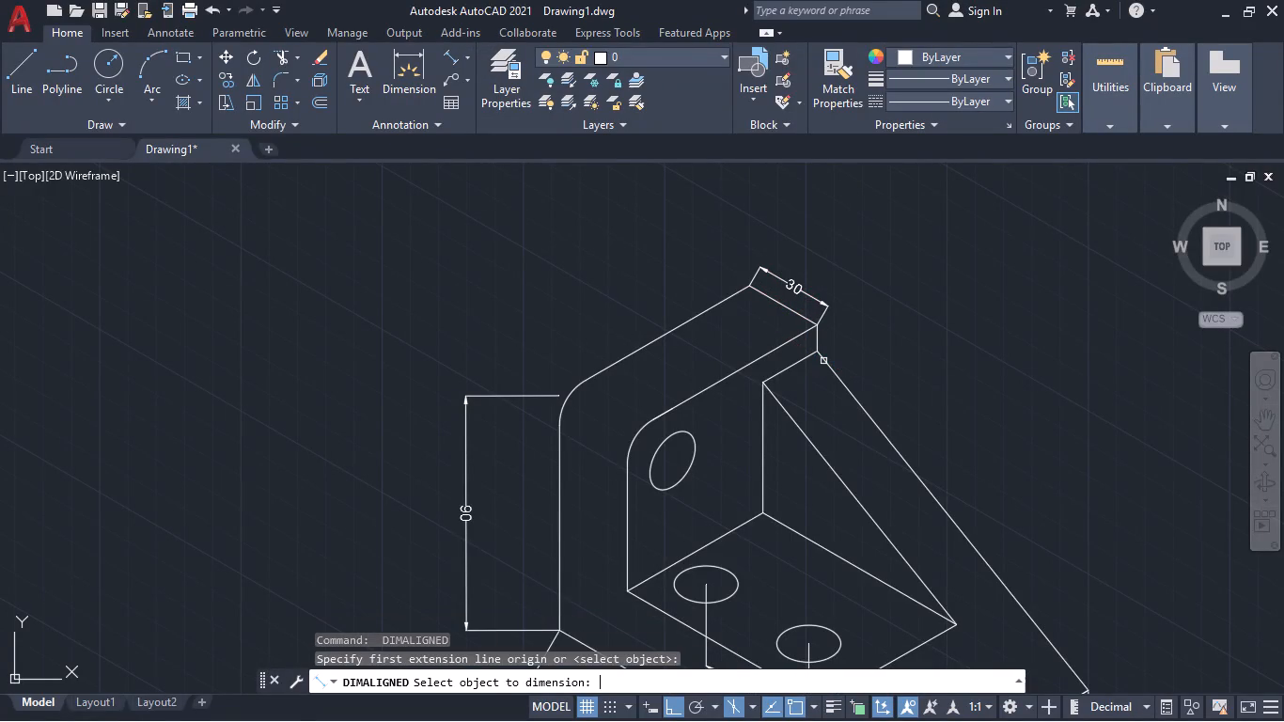
pyautogui.click(798, 364)
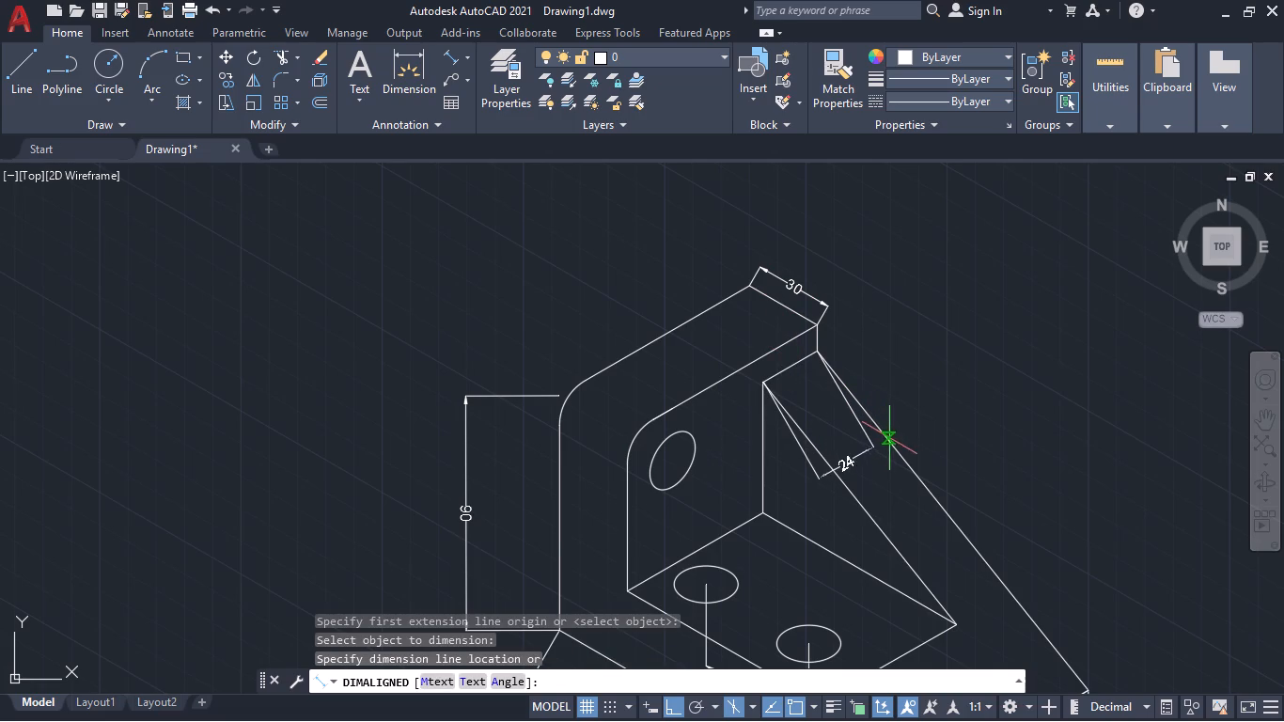
pyautogui.click(877, 350)
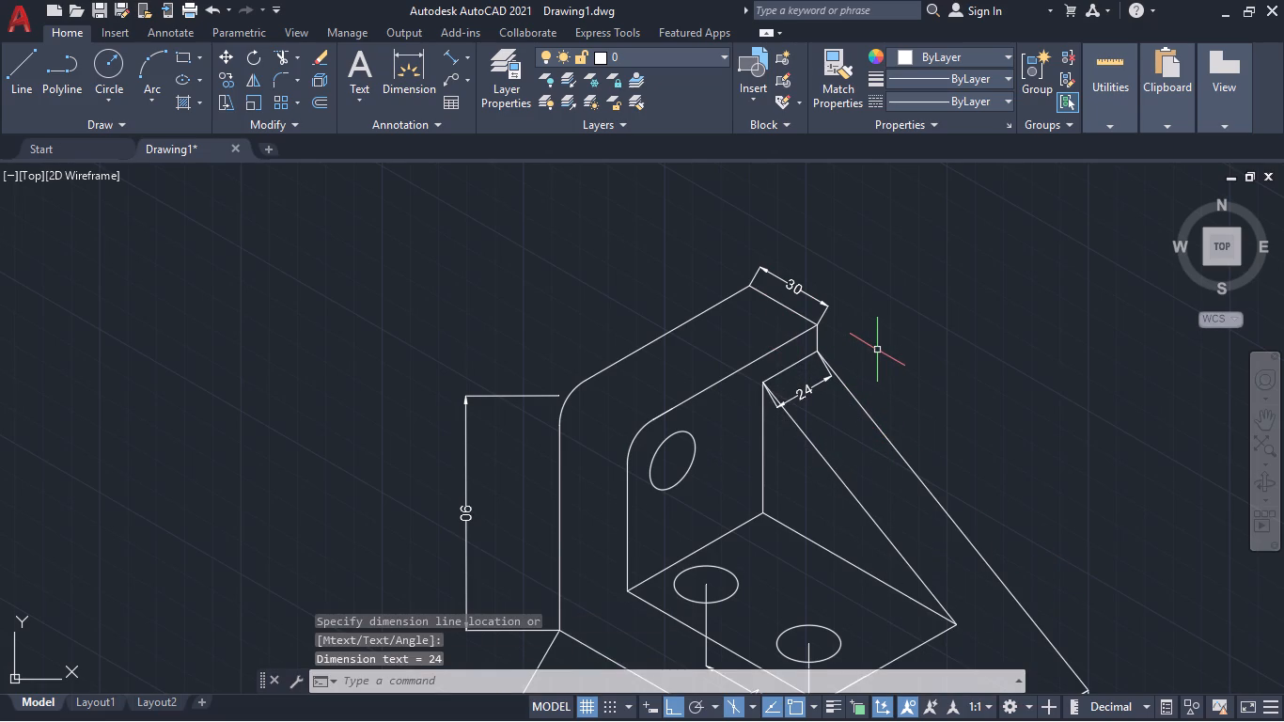
# With isoplane Top active, add an aligned dimension from the upright hole's center to the inner face's vertical edge, placed above the rounded corner.
pyautogui.press('space')
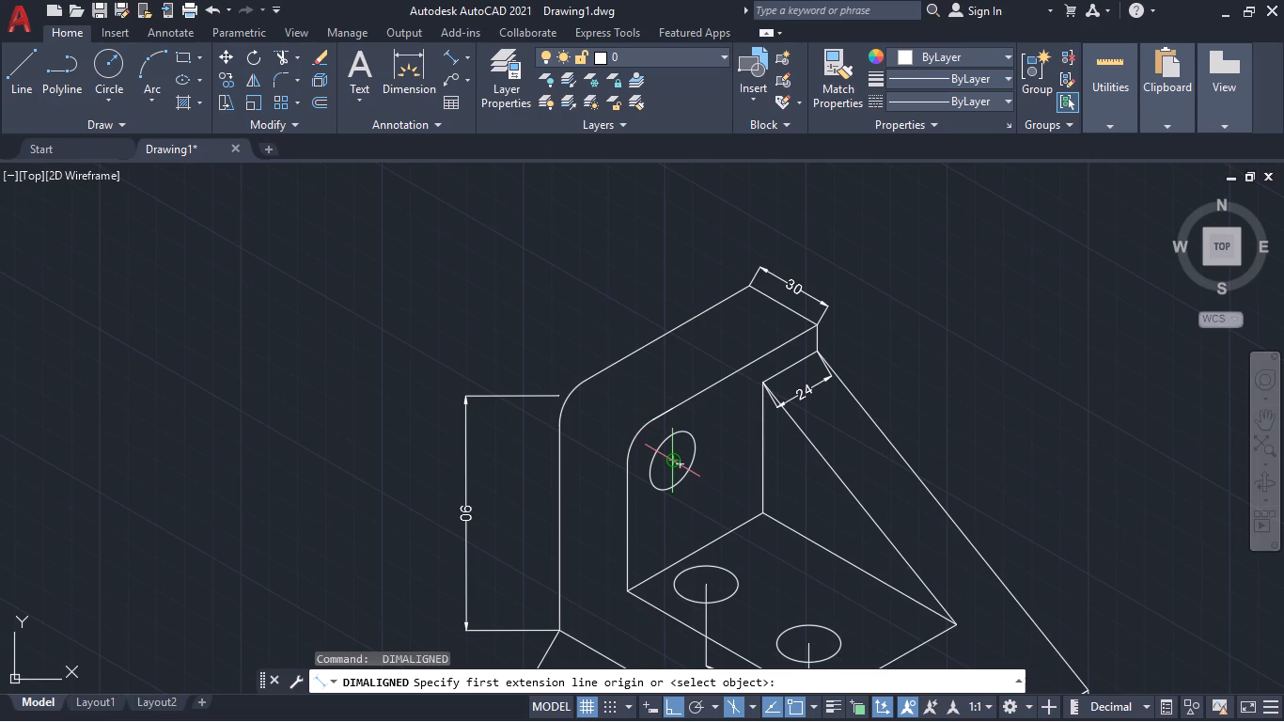
pyautogui.moveTo(679, 463); pyautogui.dragTo(632, 480)
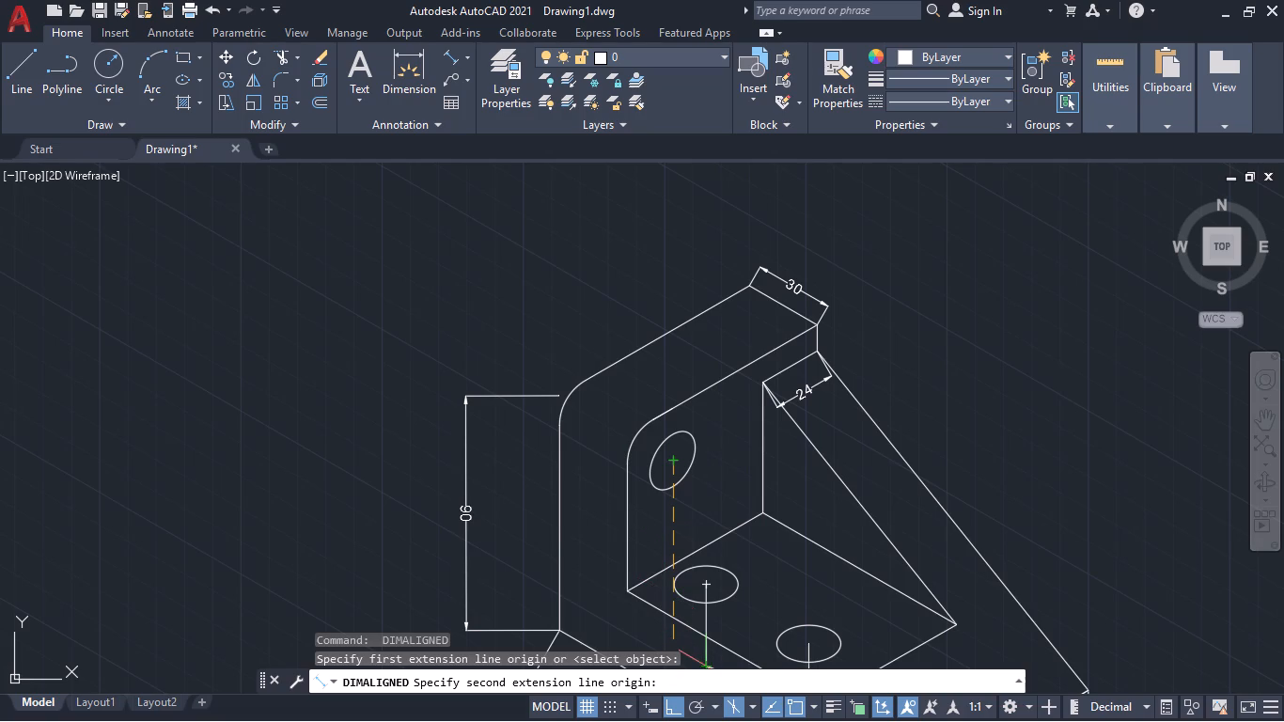
pyautogui.click(751, 712)
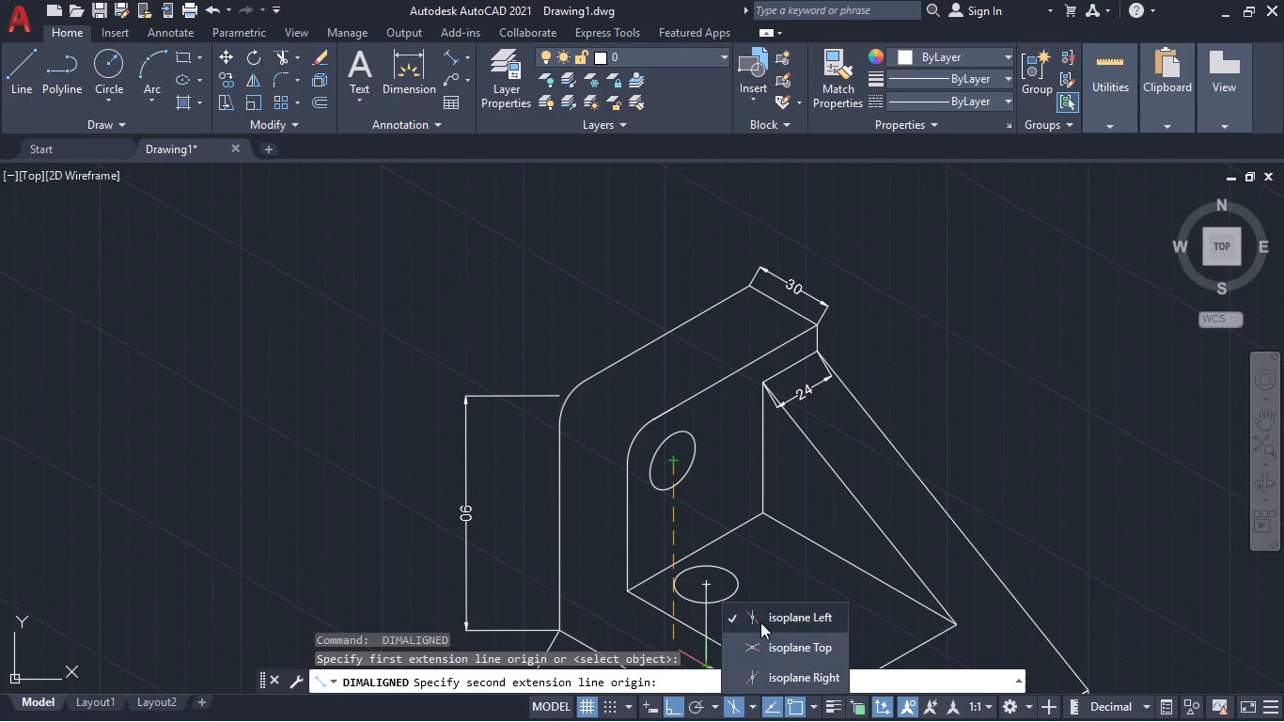
pyautogui.click(760, 640)
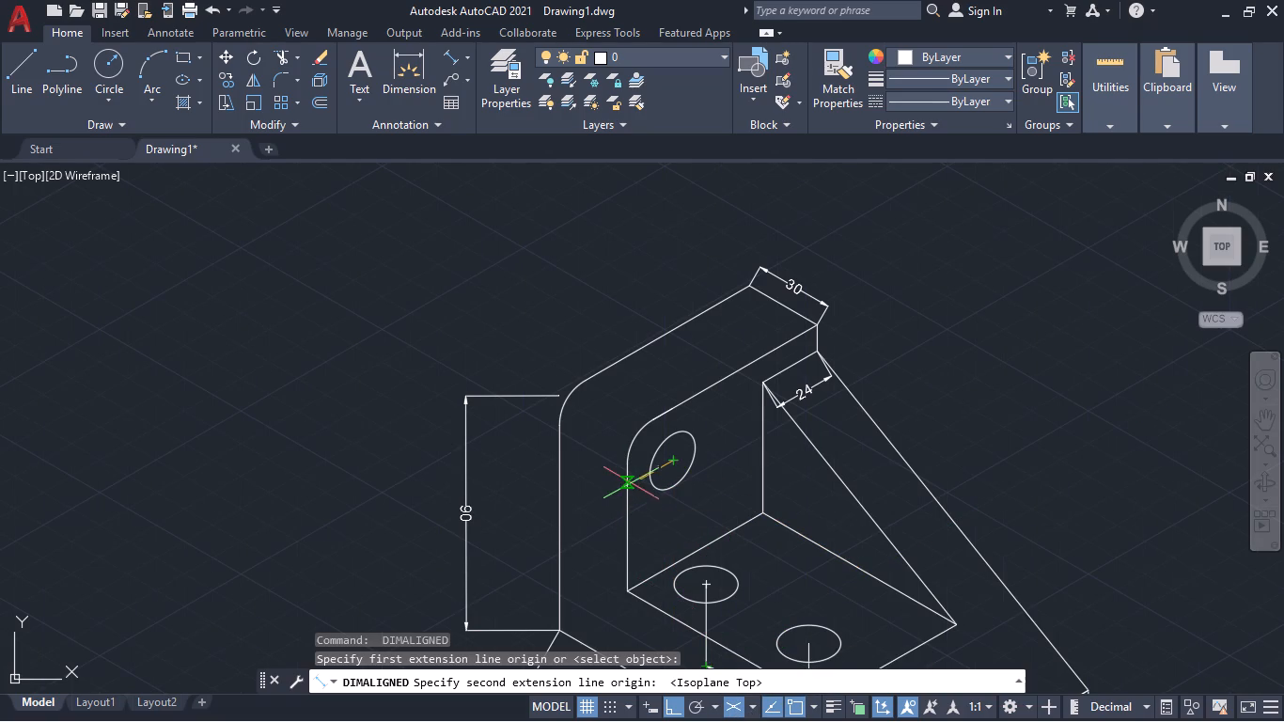
pyautogui.click(628, 484)
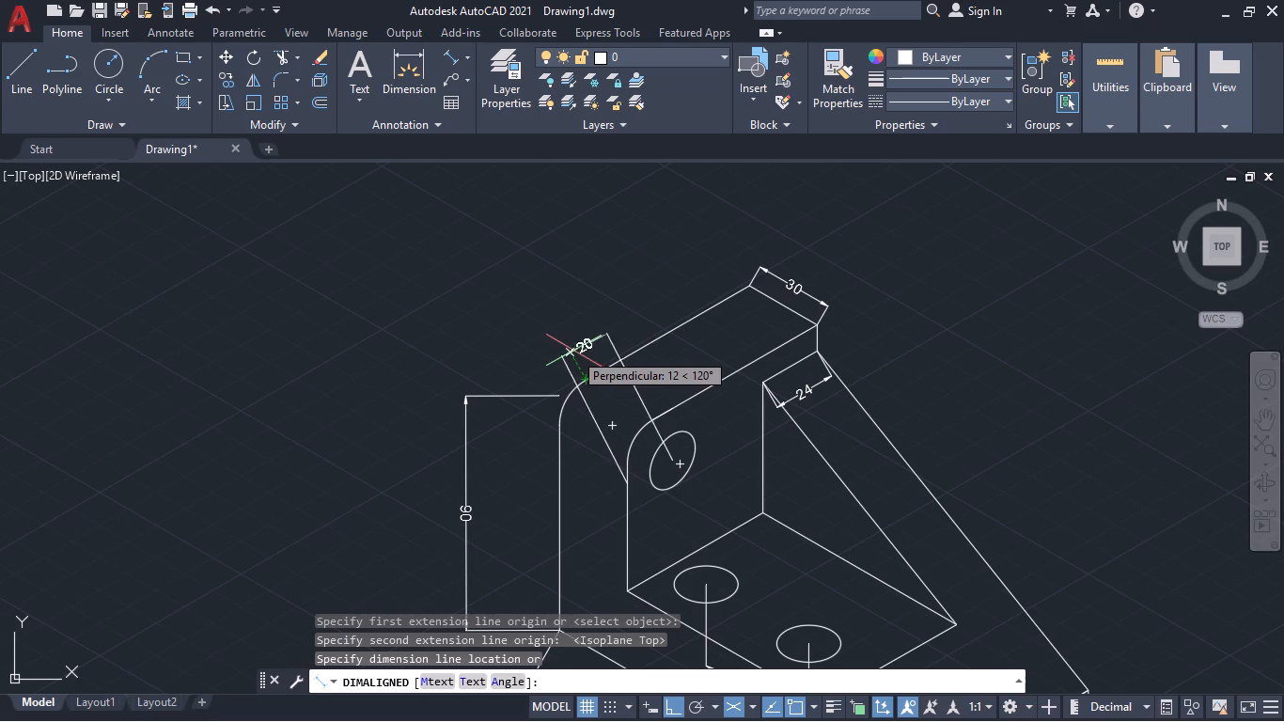
pyautogui.click(572, 346)
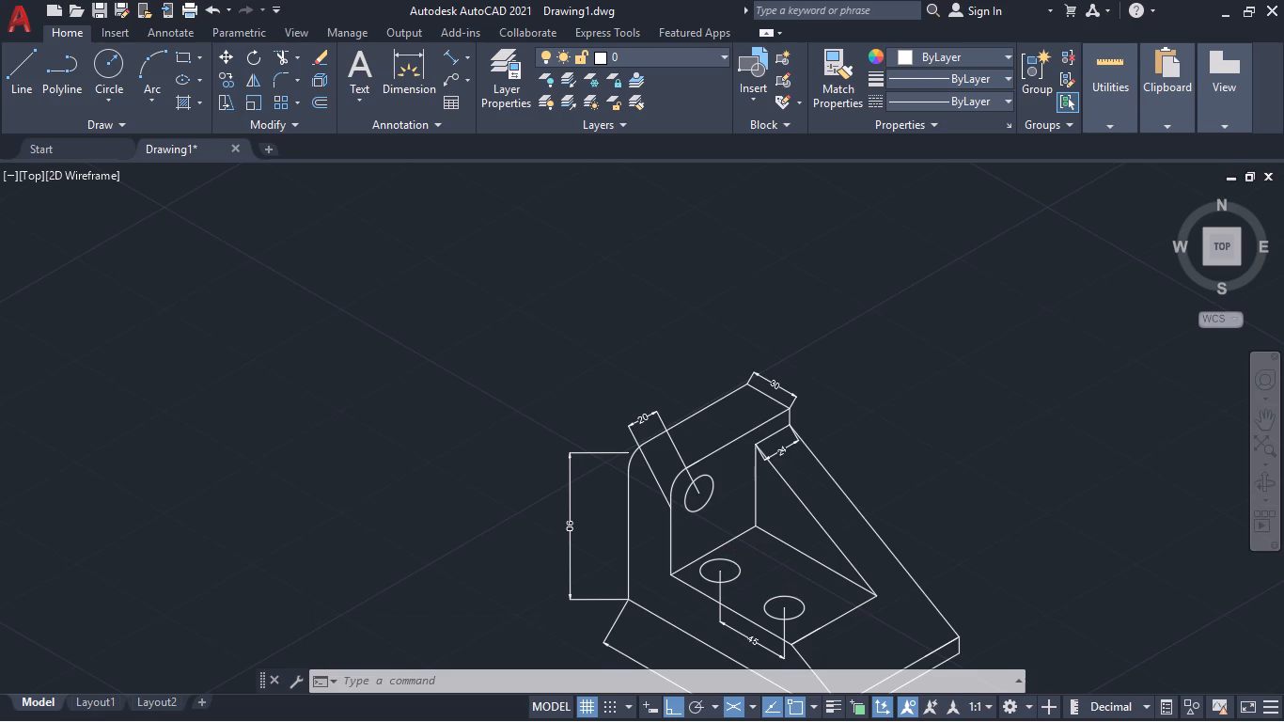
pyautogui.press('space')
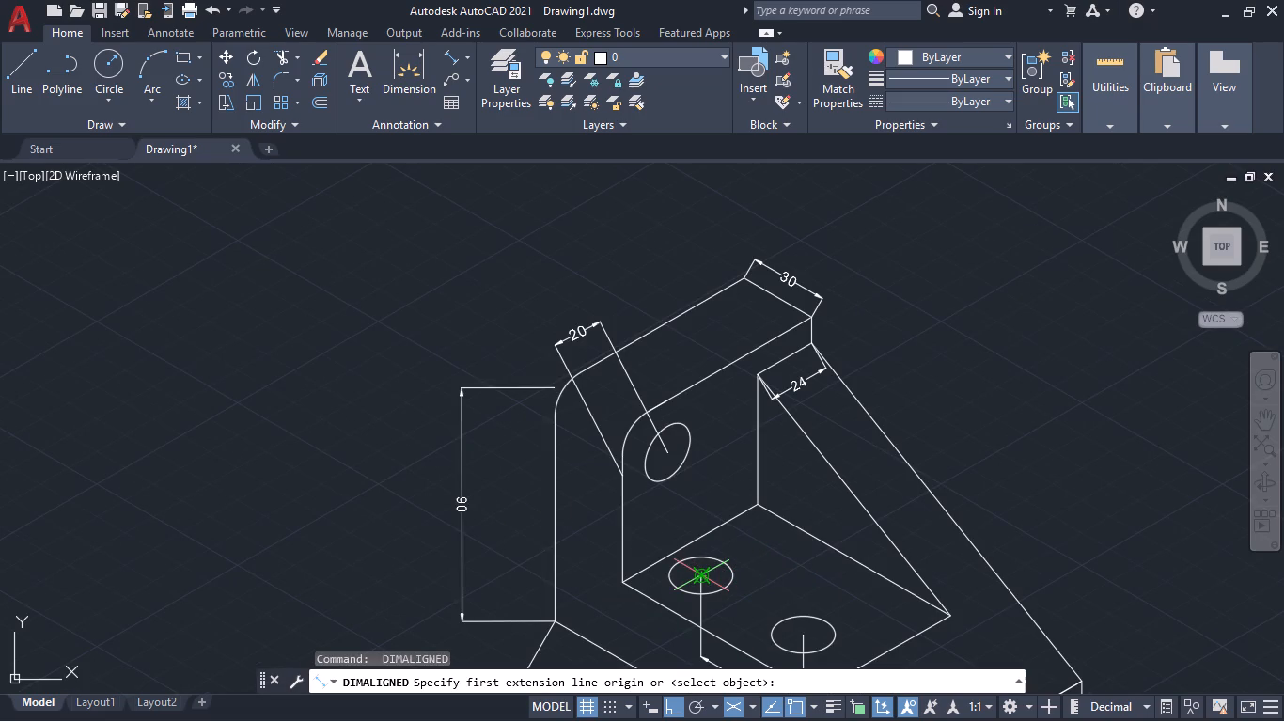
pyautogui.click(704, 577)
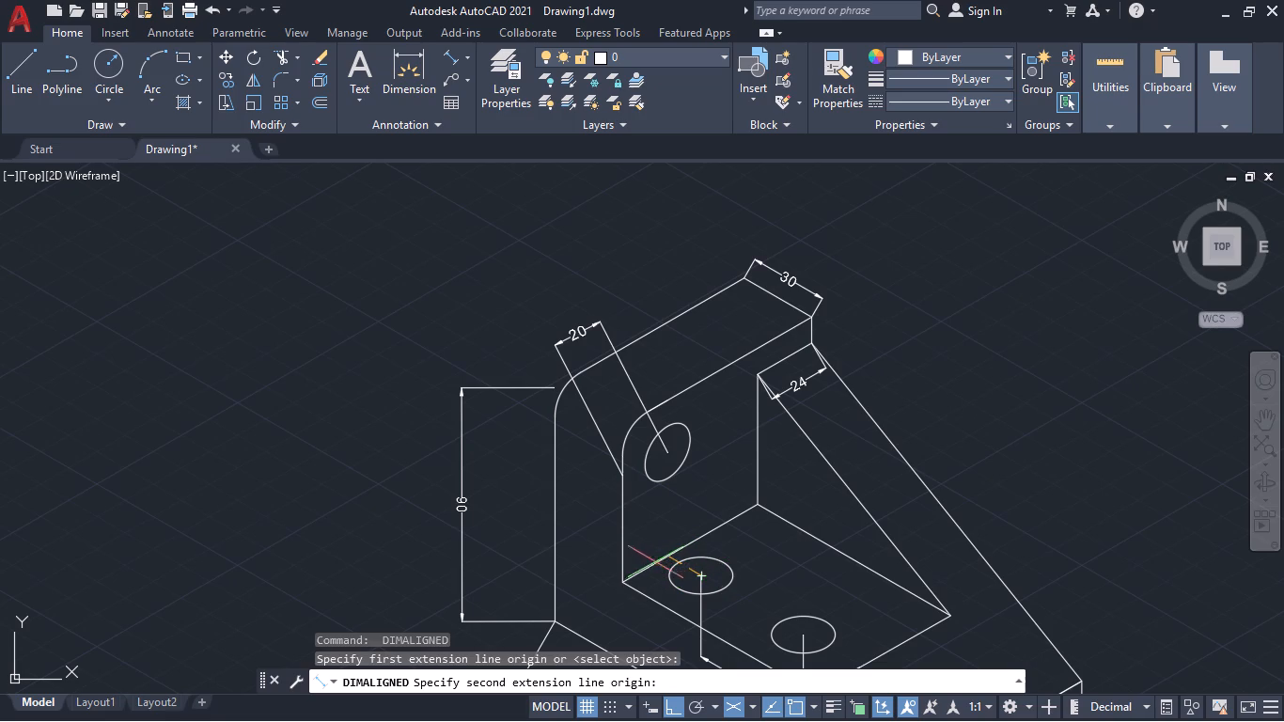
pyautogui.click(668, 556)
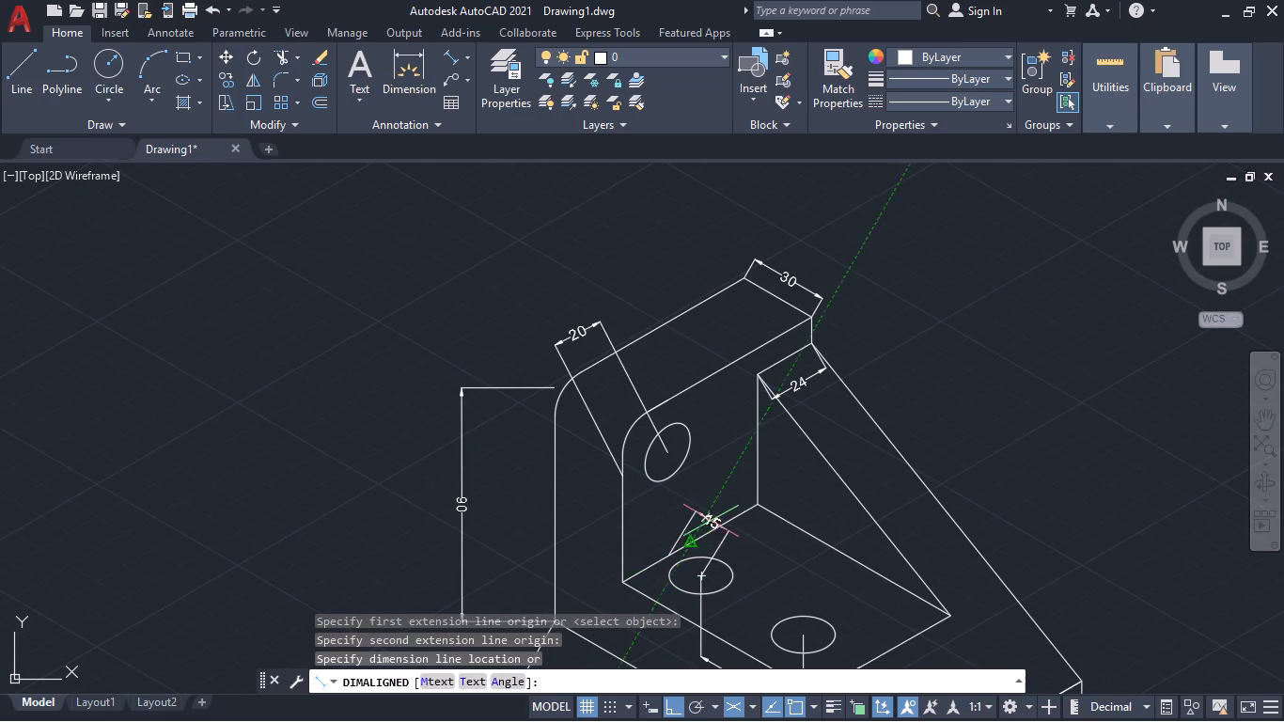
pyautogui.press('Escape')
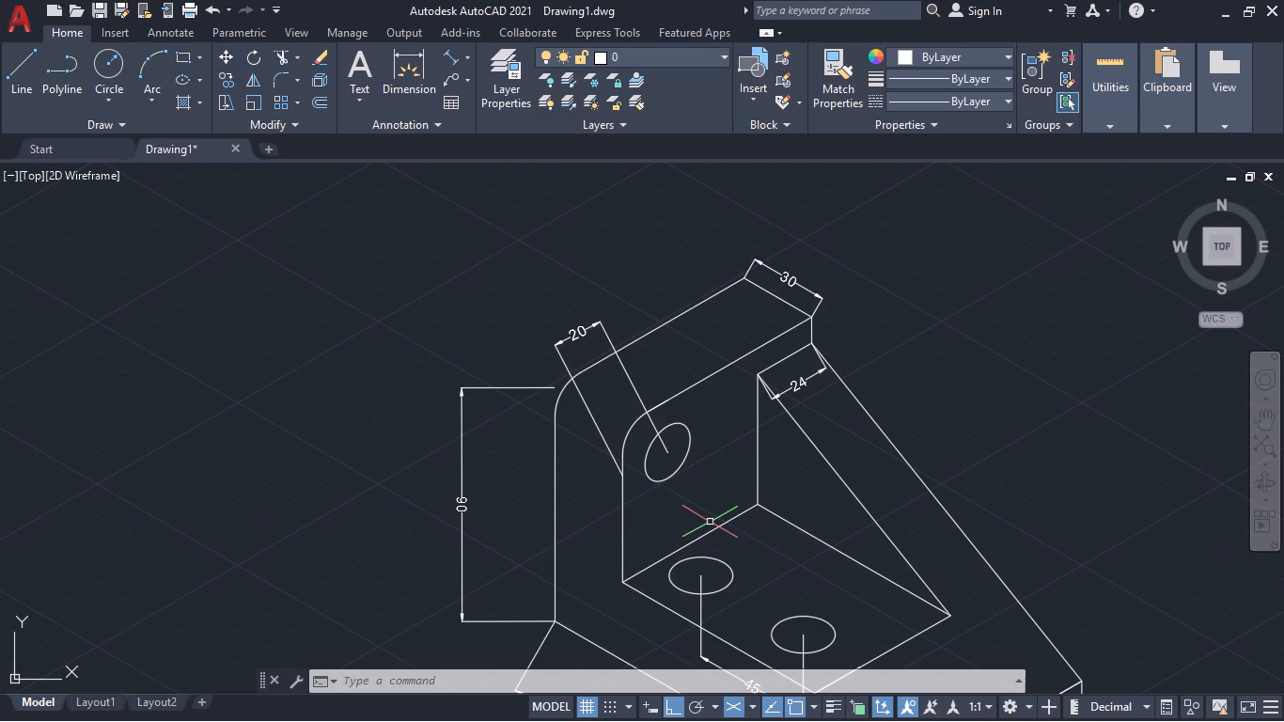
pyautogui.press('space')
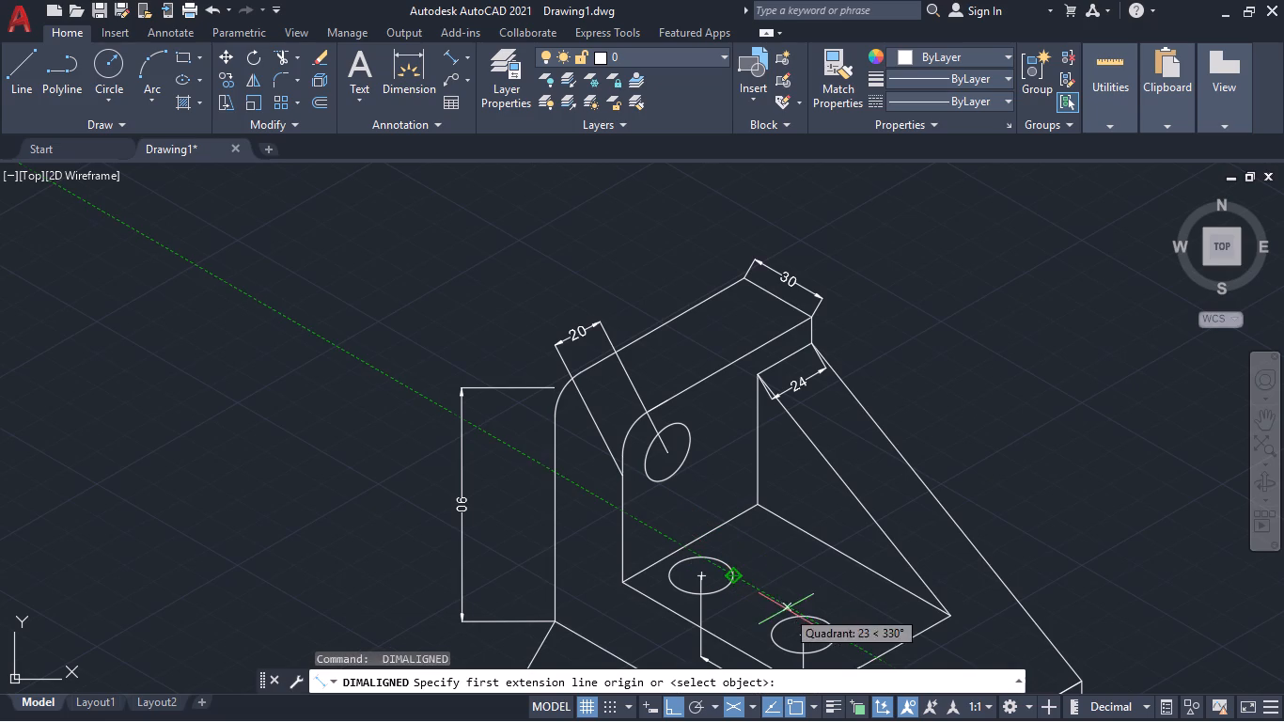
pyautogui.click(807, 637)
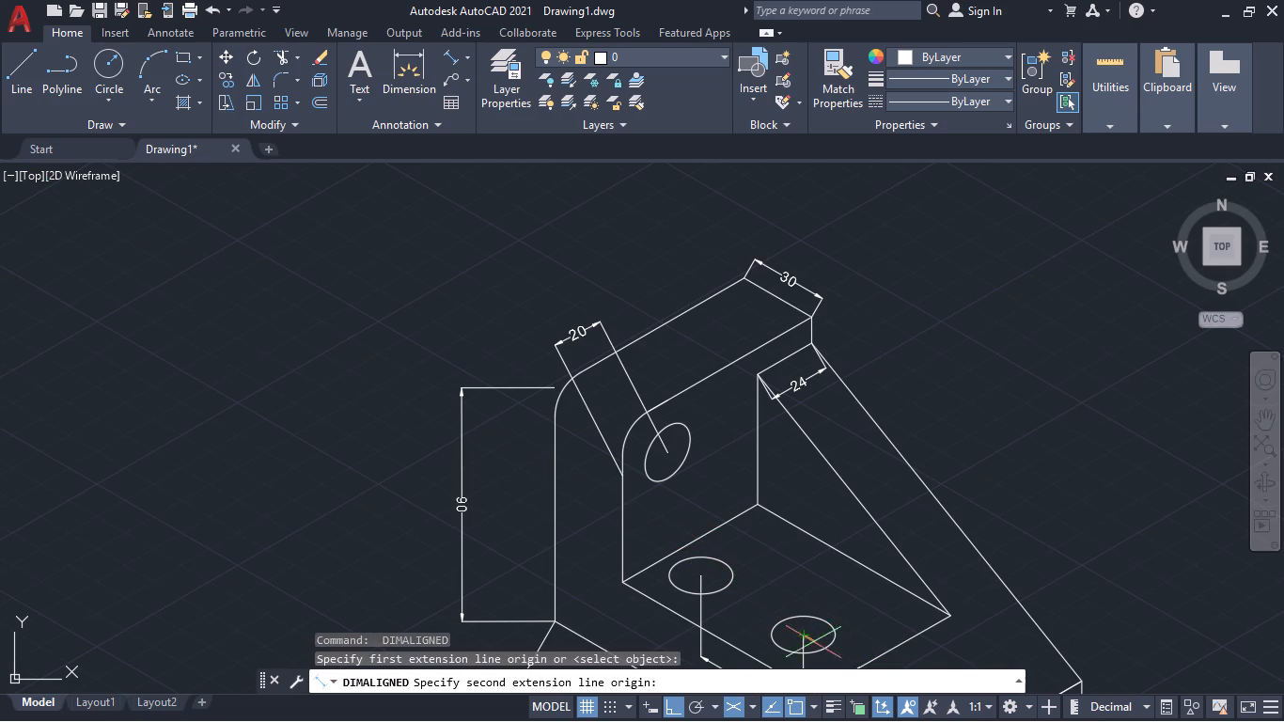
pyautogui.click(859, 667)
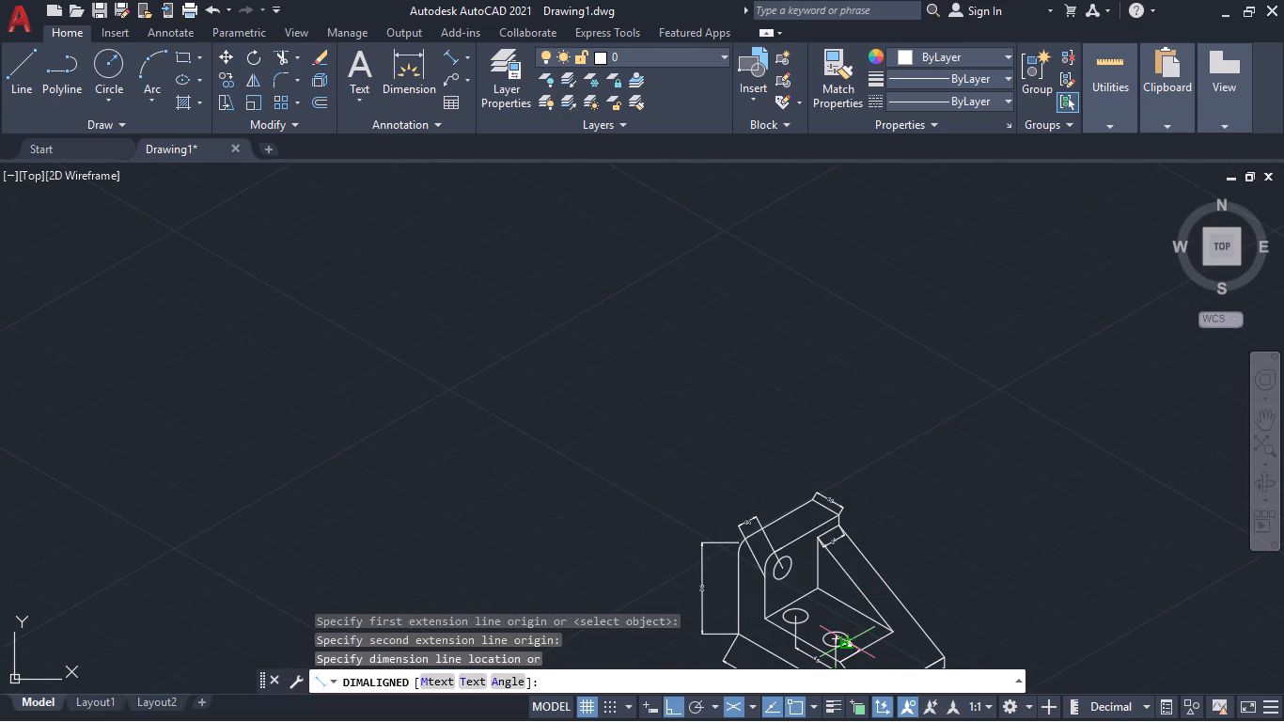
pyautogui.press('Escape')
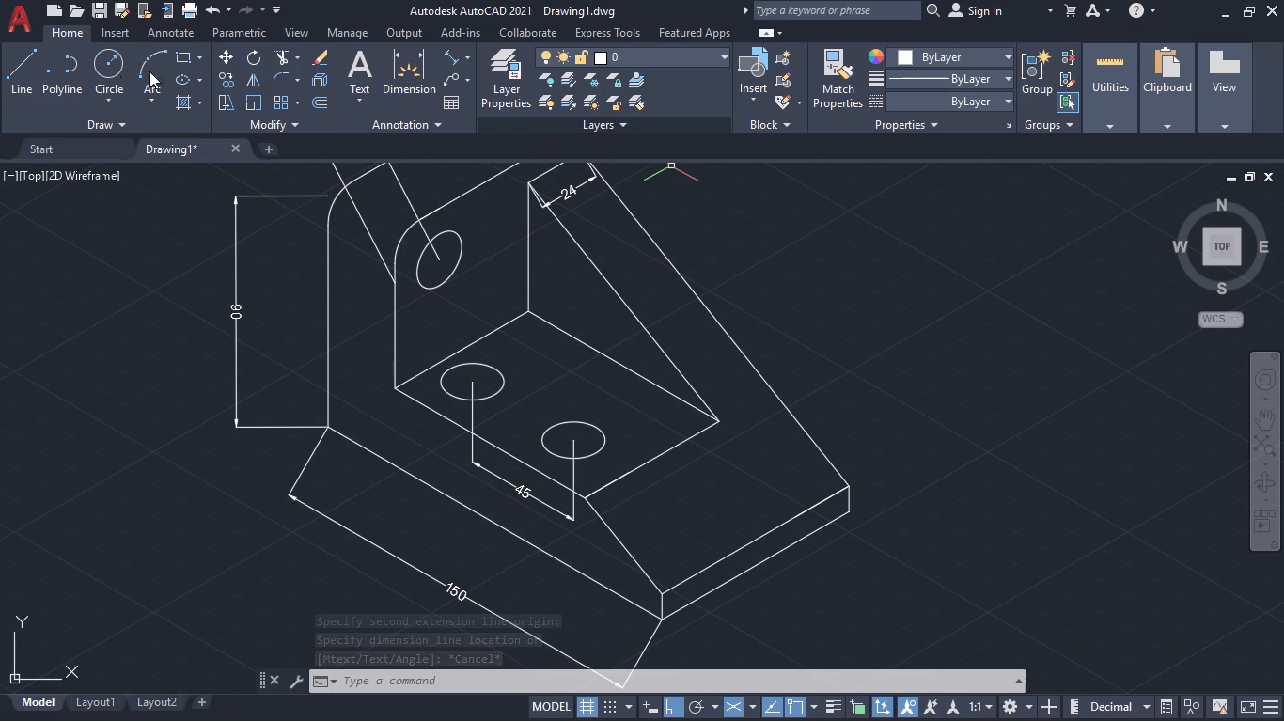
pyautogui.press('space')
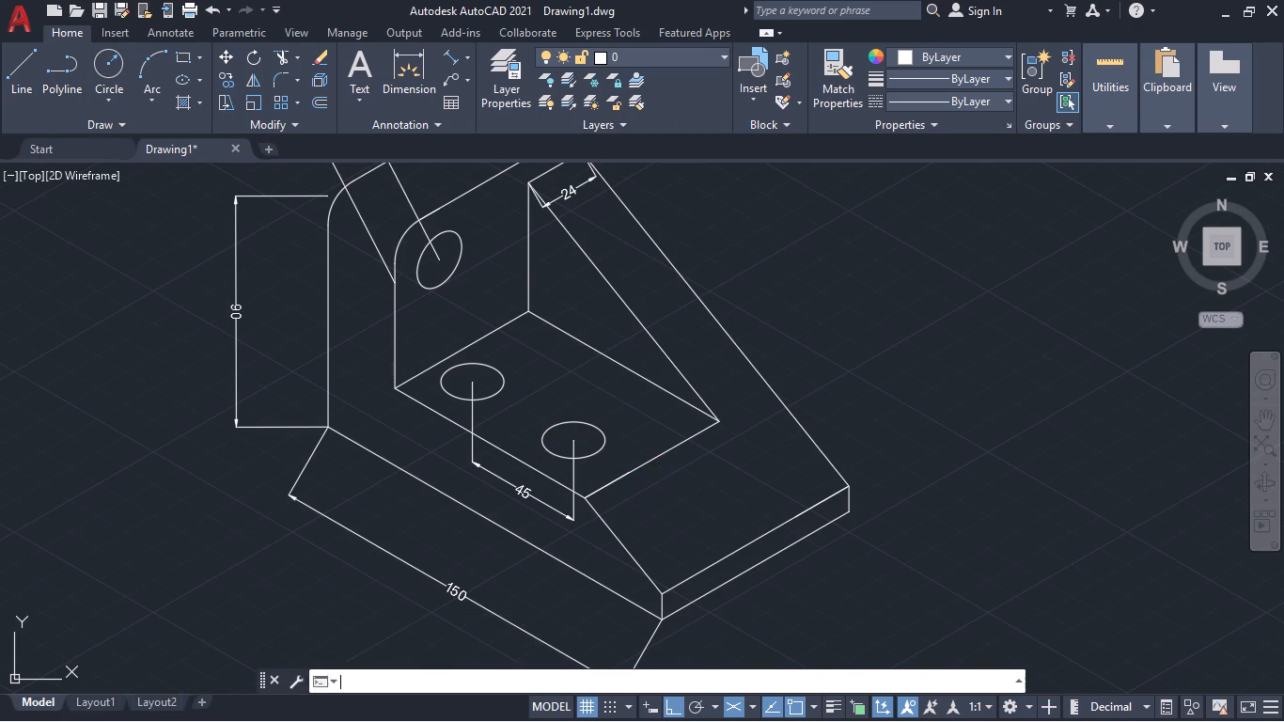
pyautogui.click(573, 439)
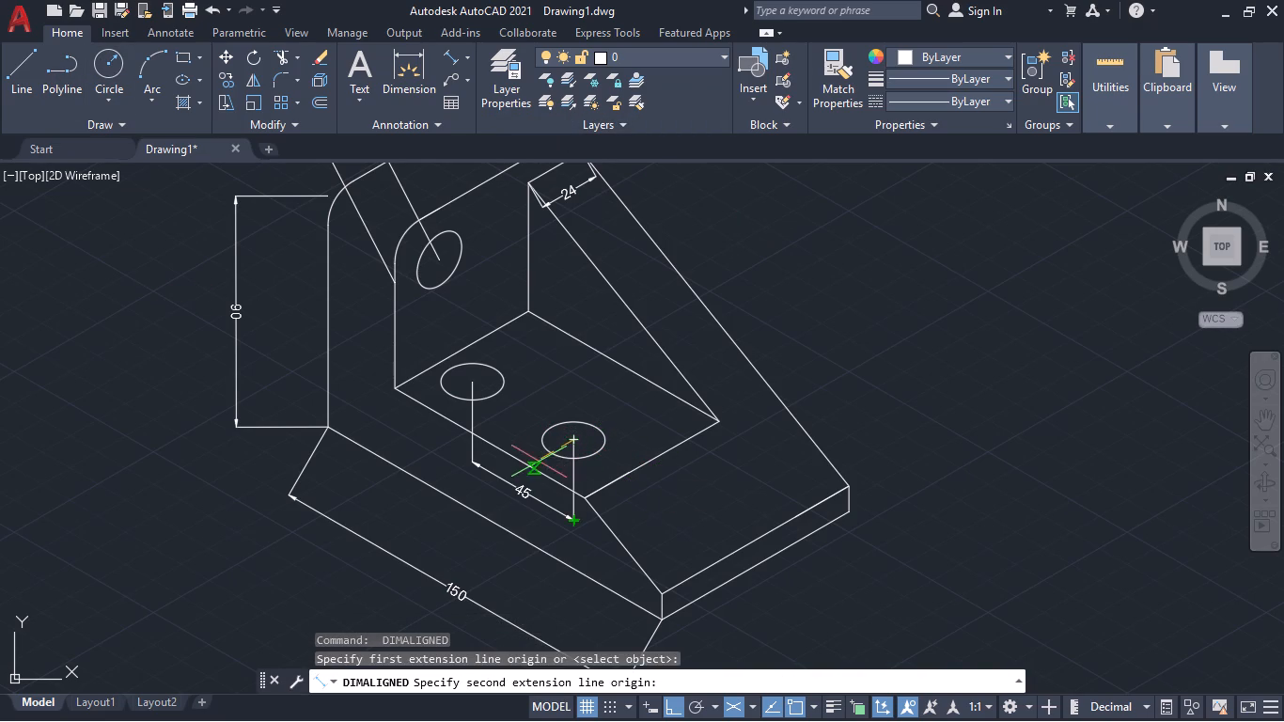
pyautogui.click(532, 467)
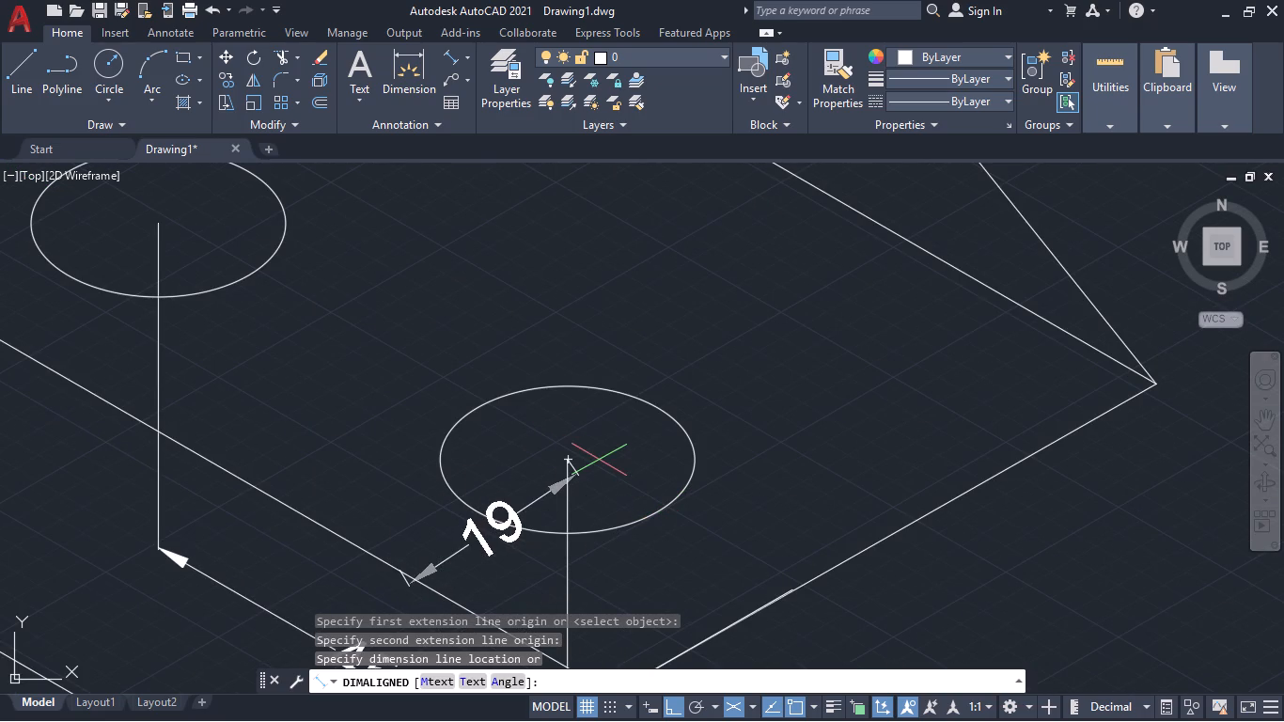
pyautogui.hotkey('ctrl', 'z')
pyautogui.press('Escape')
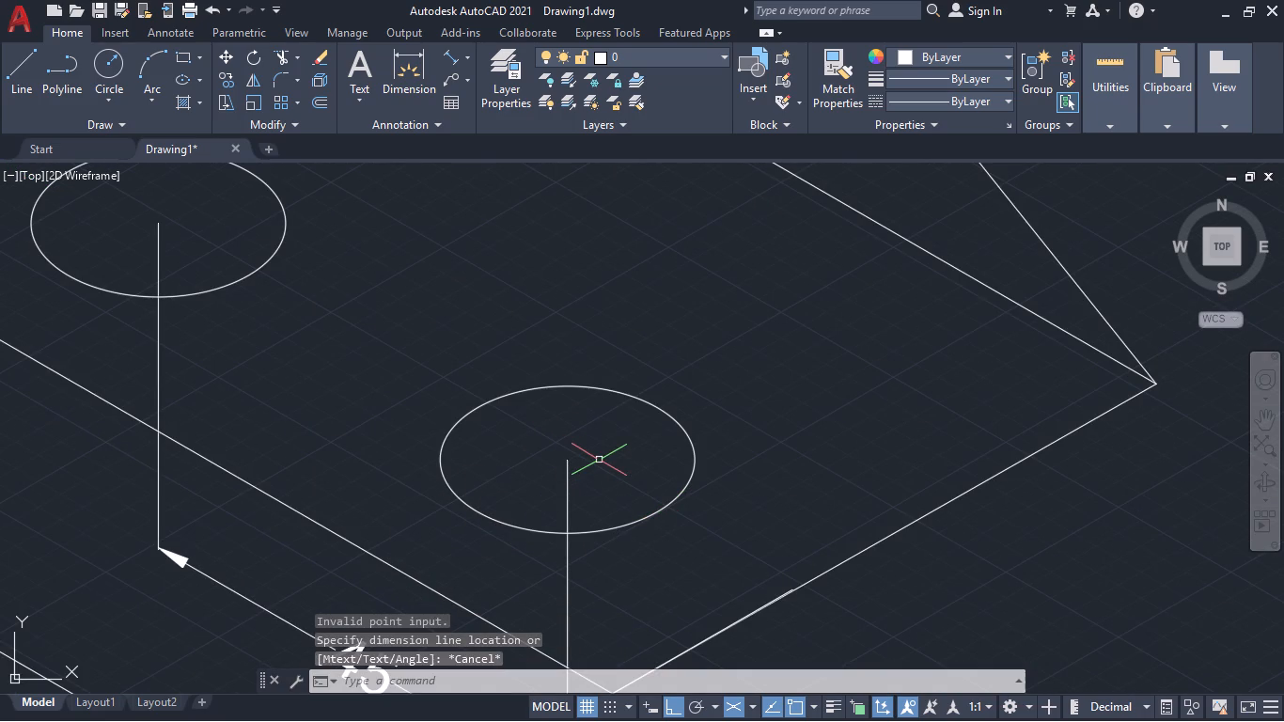
# Add an aligned dimension from the holed face's front corner to the marked point on its outer edge, placed over the sloping face.
pyautogui.press('space')
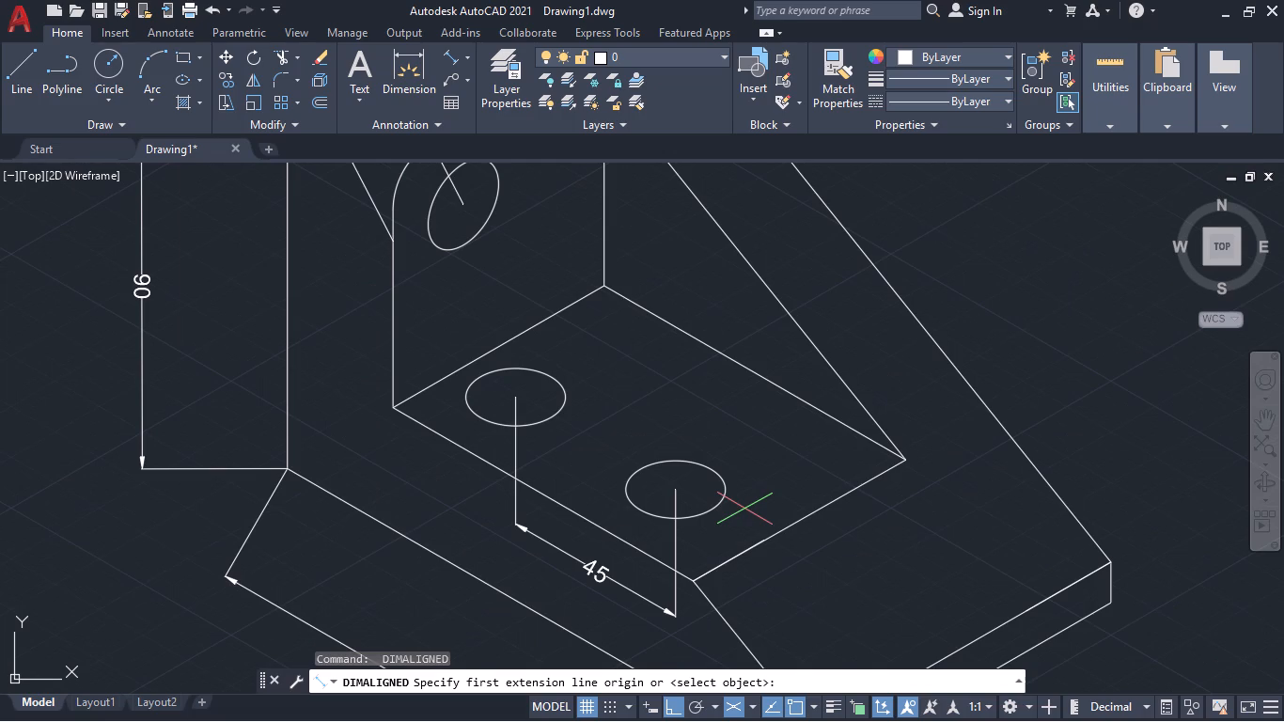
pyautogui.click(693, 581)
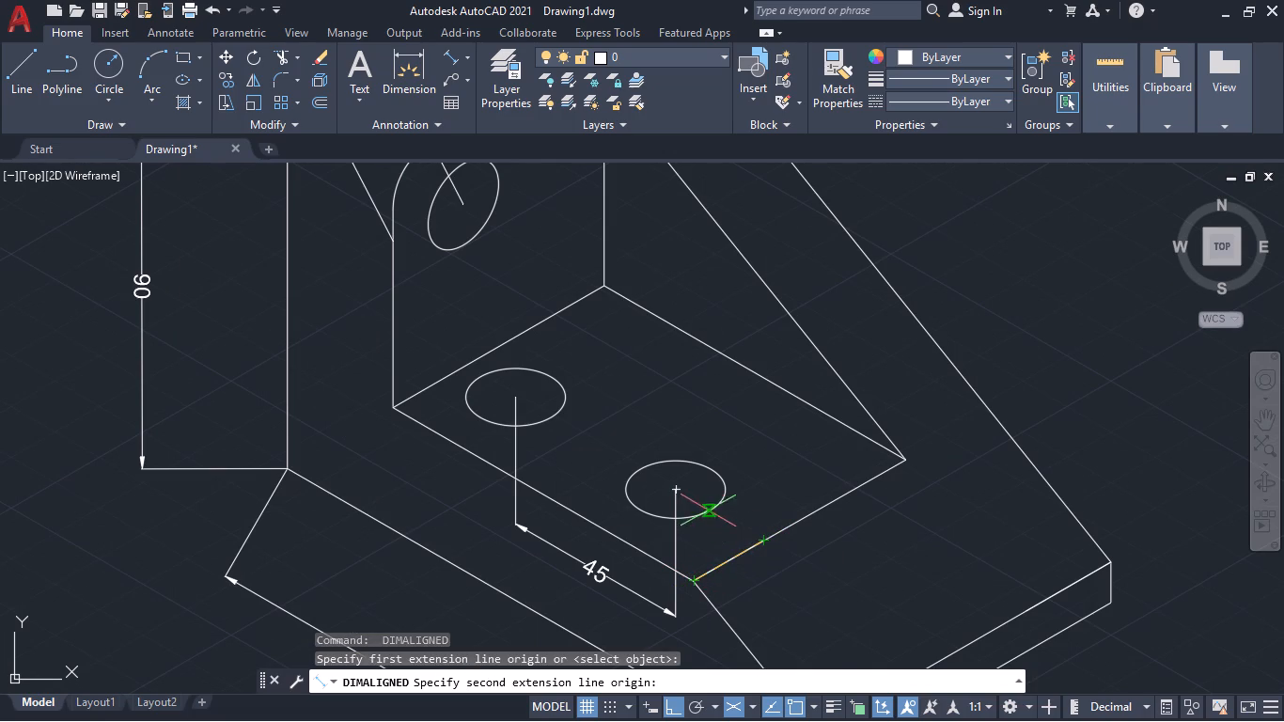
pyautogui.click(761, 541)
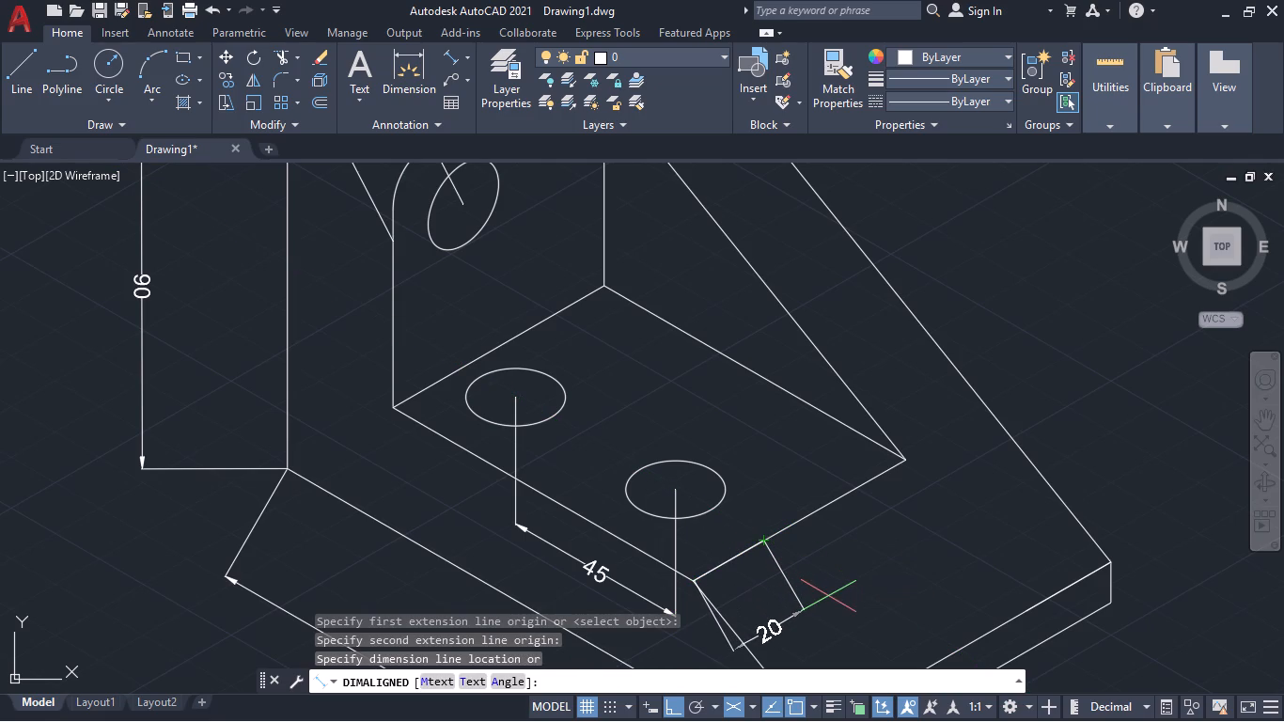
pyautogui.click(828, 596)
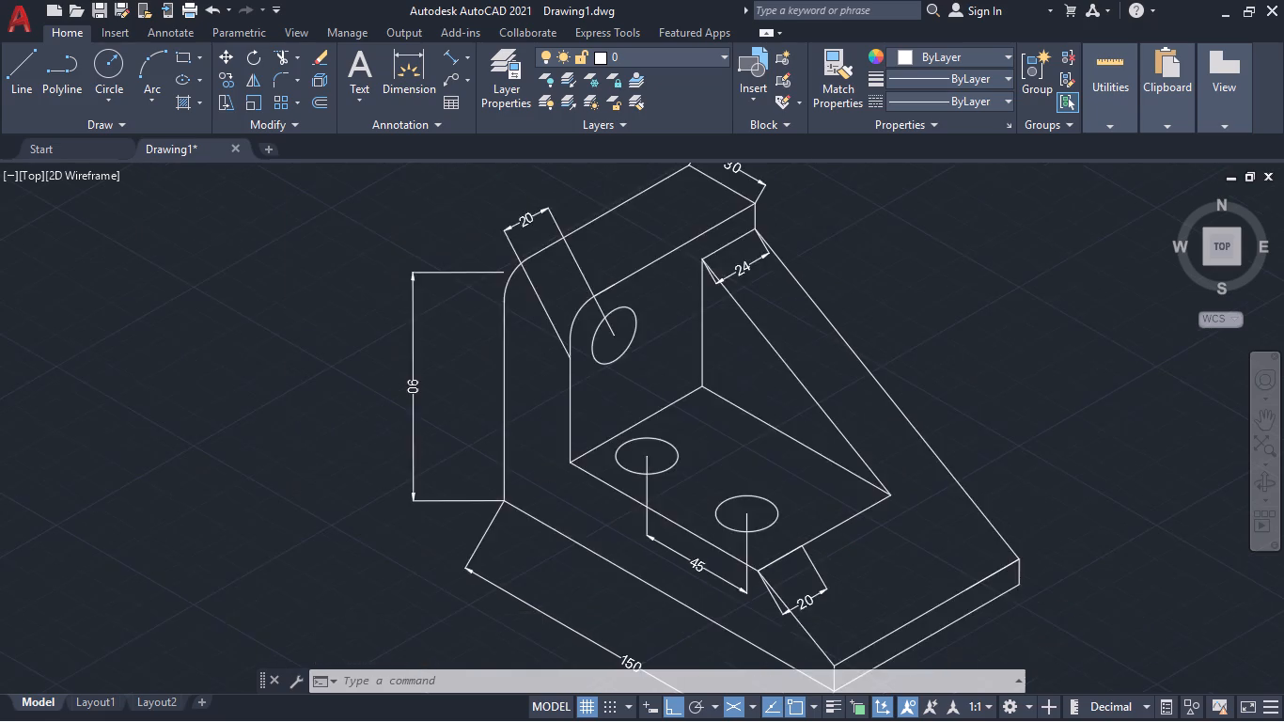
# Add an aligned dimension to the short vertical edge at the base's far outer corner, placed just outside the part.
pyautogui.press('space')
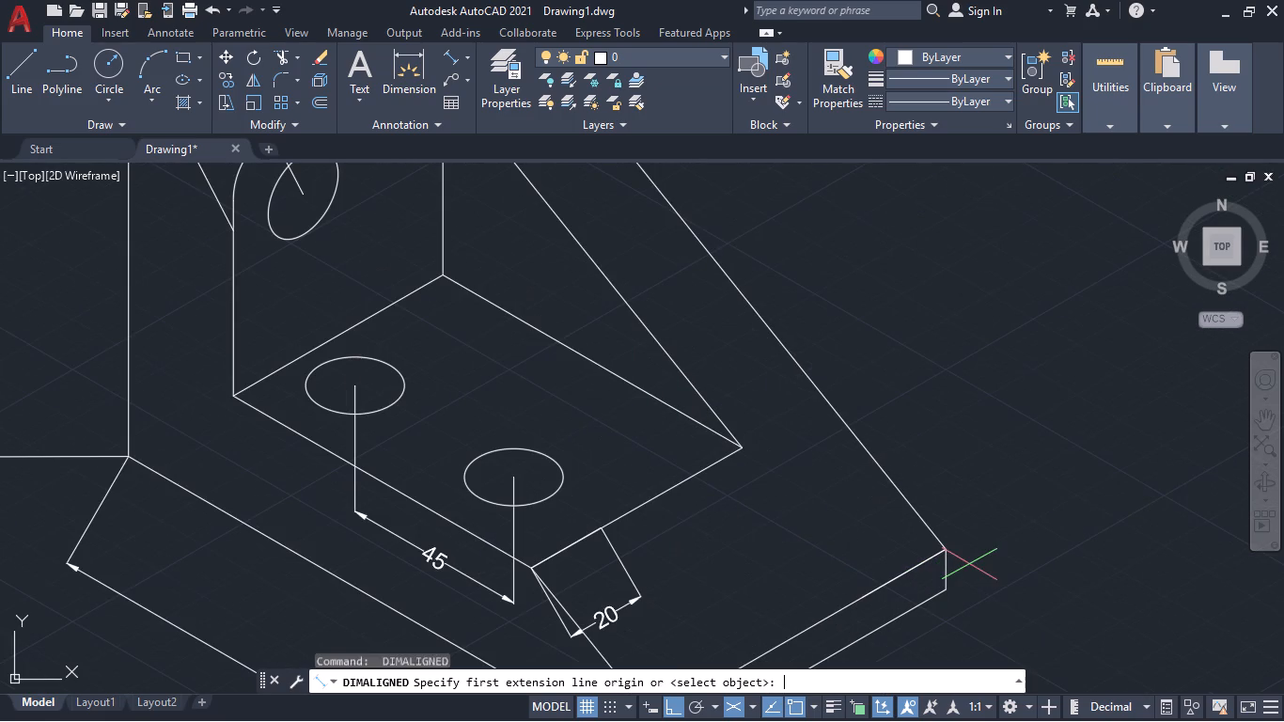
pyautogui.press('space')
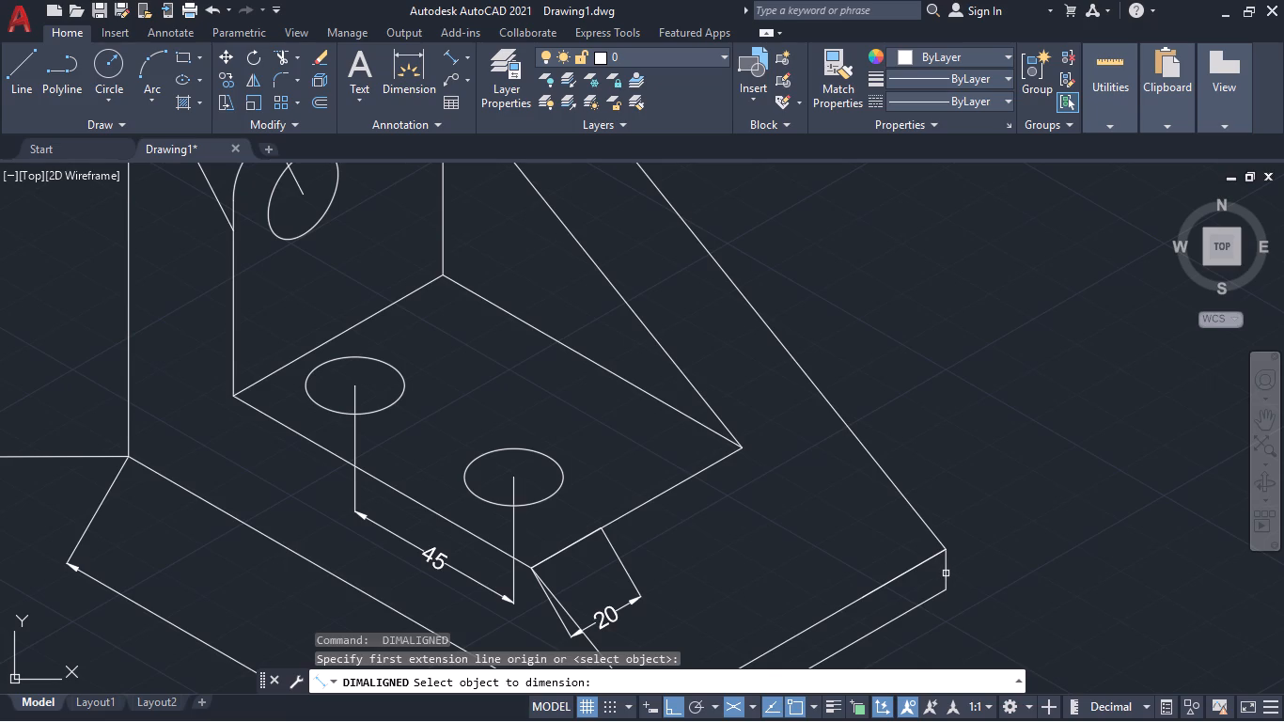
pyautogui.click(946, 573)
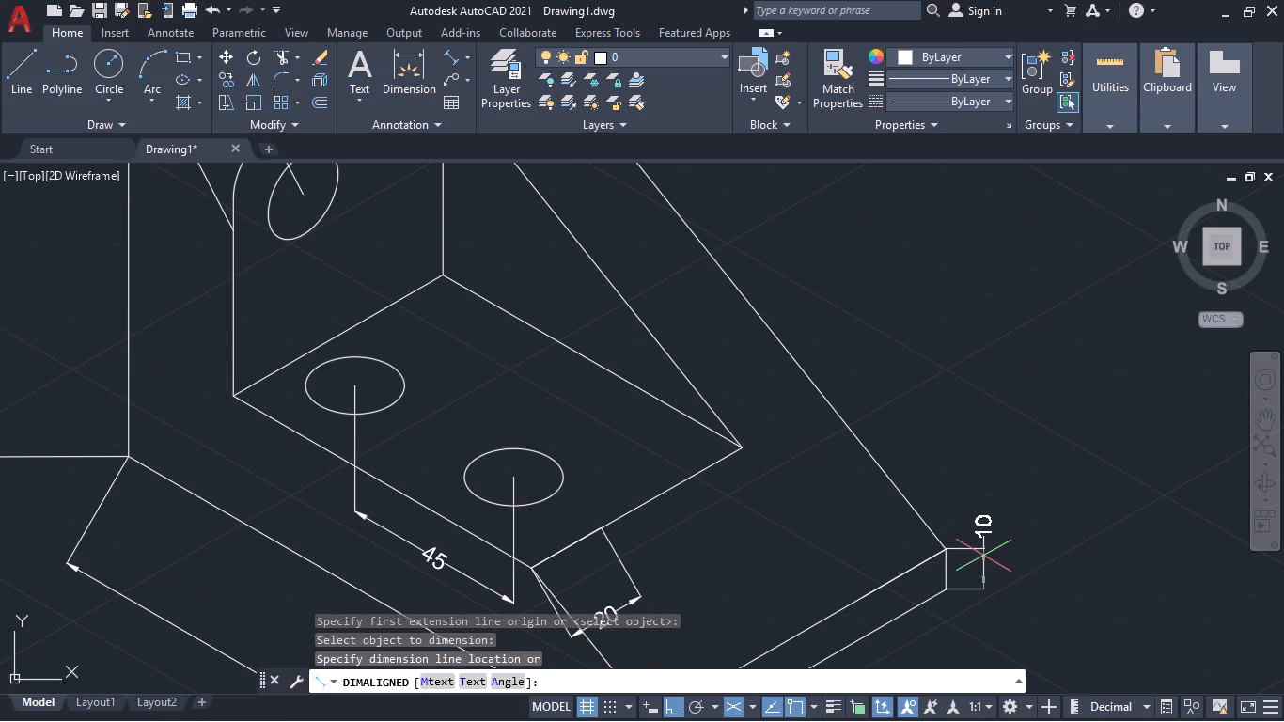
pyautogui.click(992, 553)
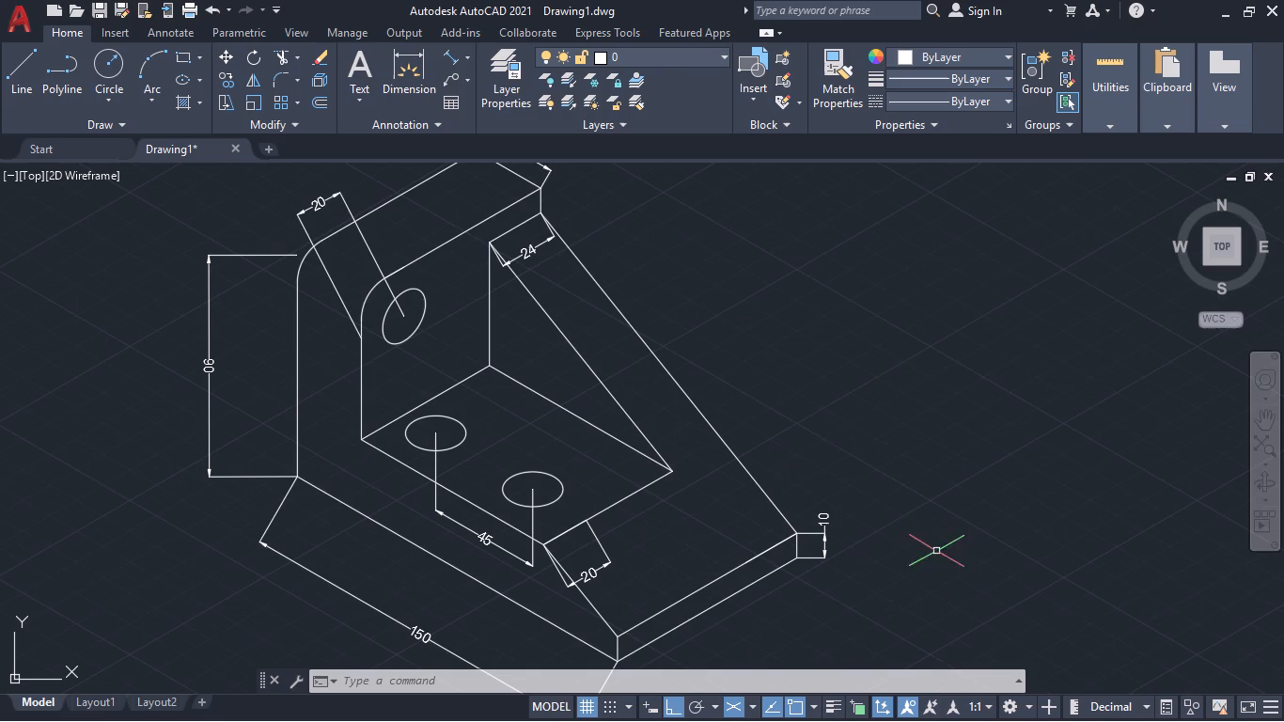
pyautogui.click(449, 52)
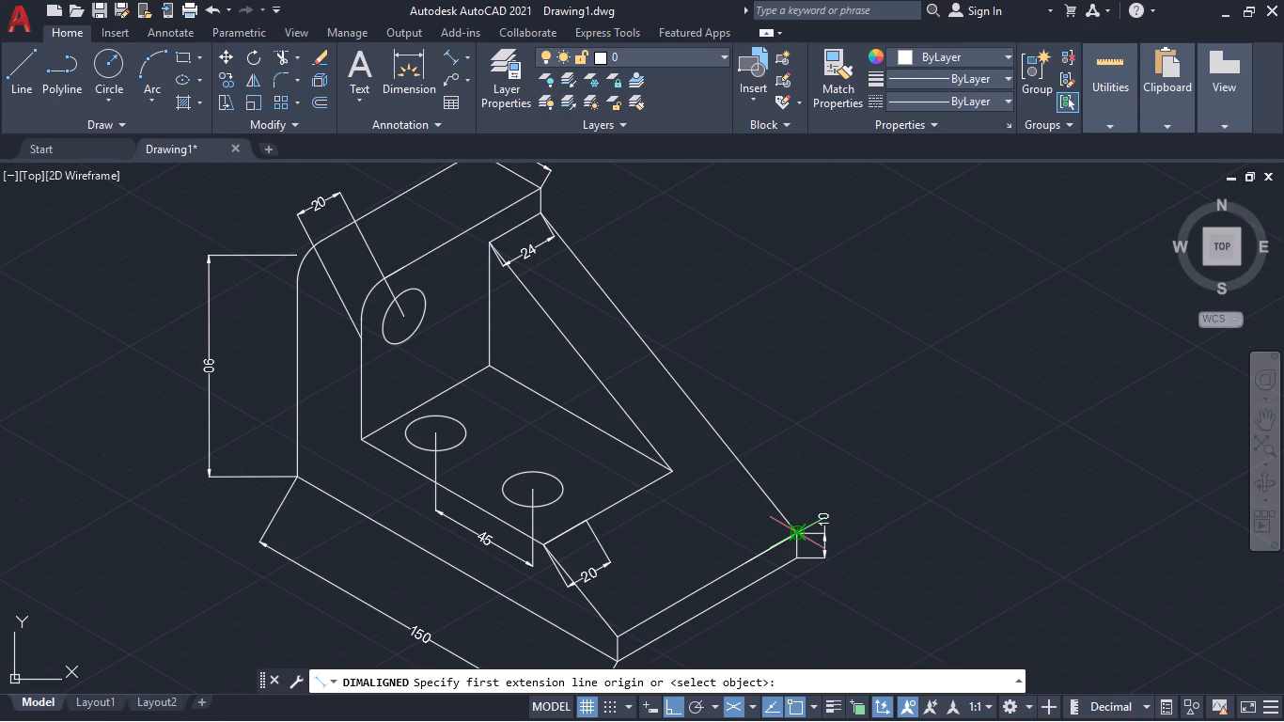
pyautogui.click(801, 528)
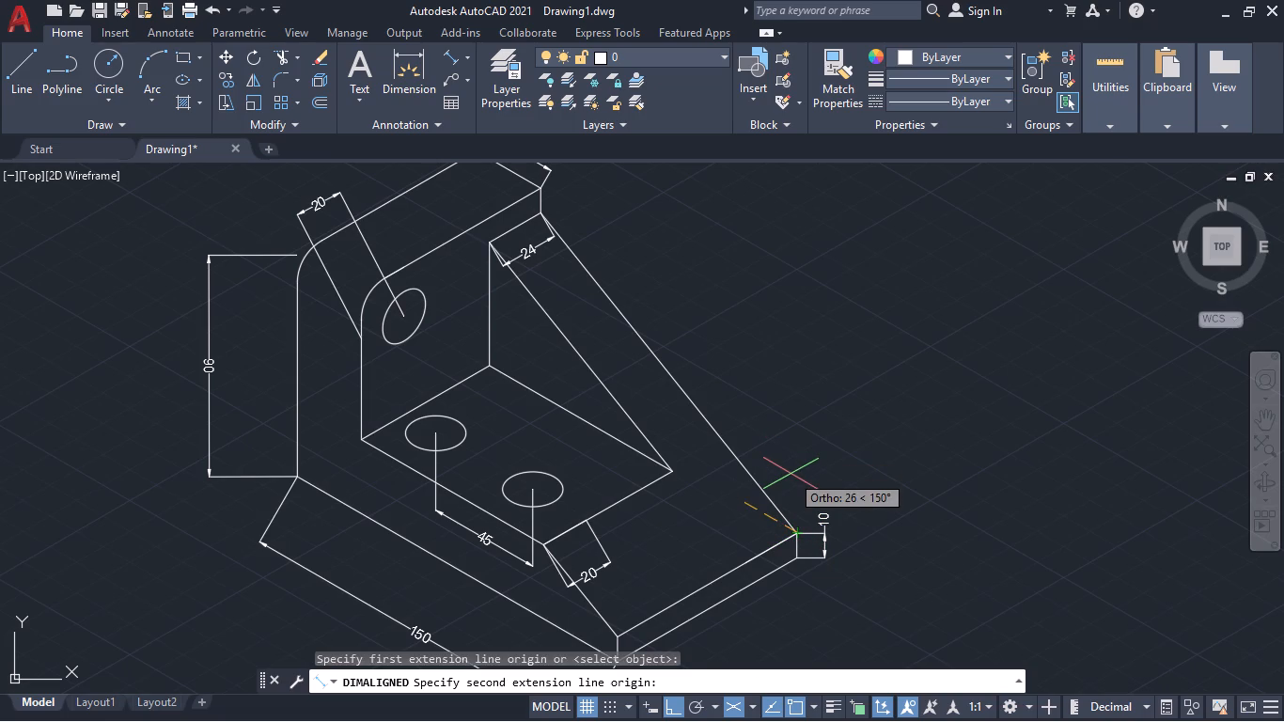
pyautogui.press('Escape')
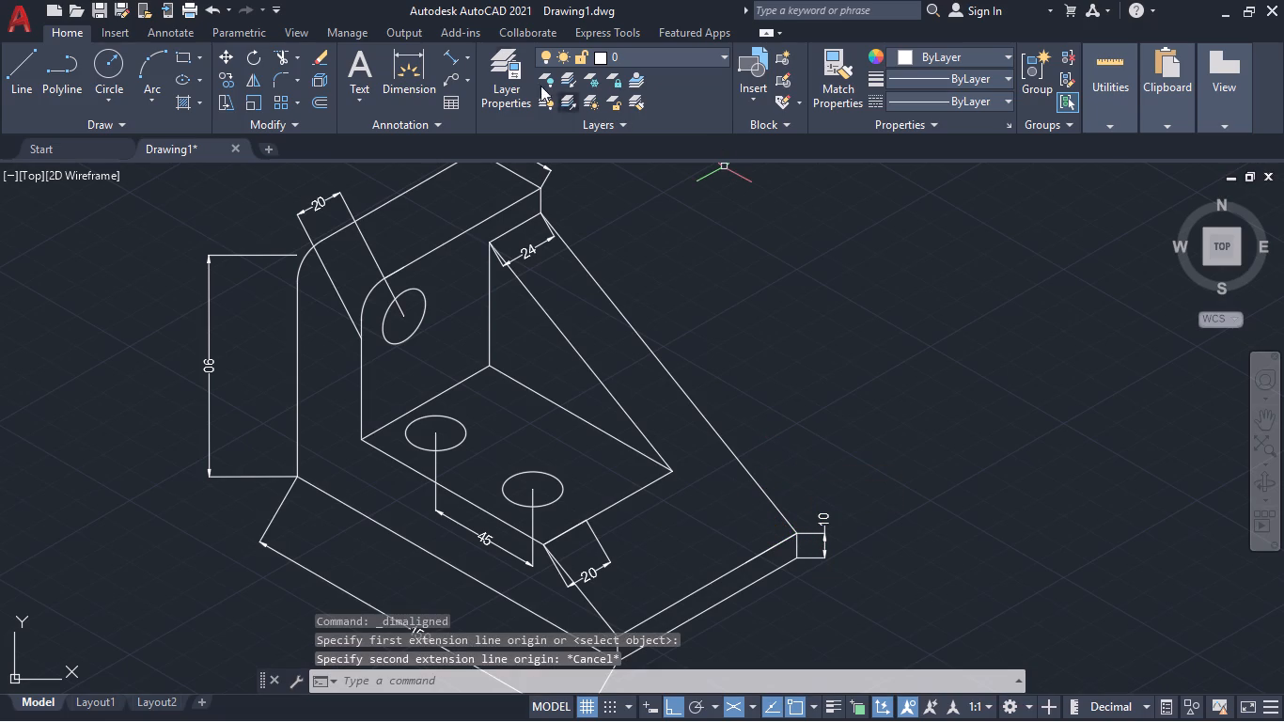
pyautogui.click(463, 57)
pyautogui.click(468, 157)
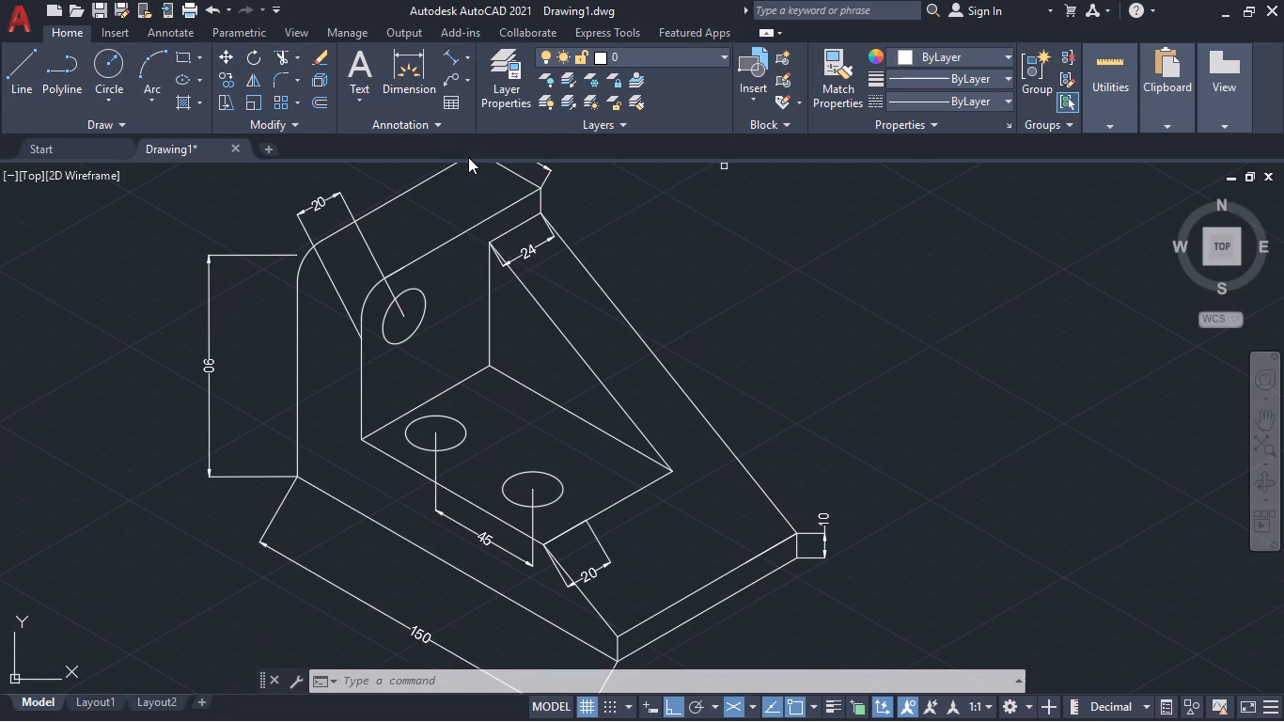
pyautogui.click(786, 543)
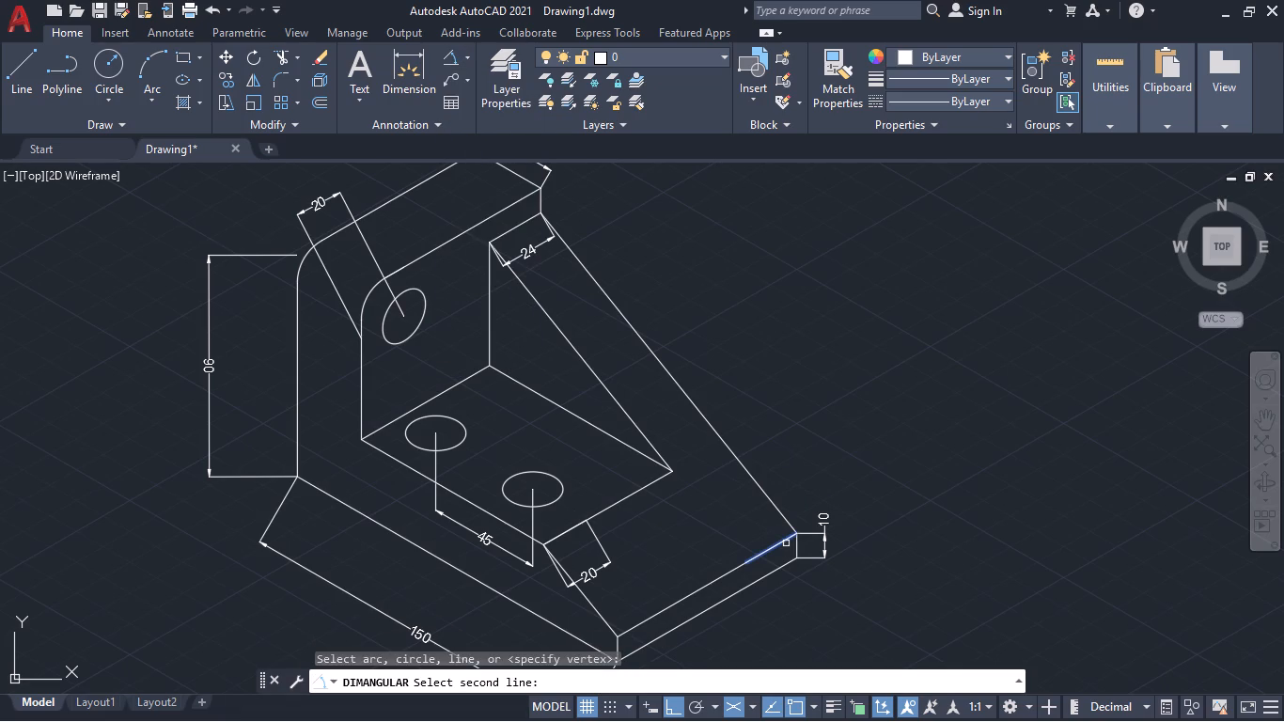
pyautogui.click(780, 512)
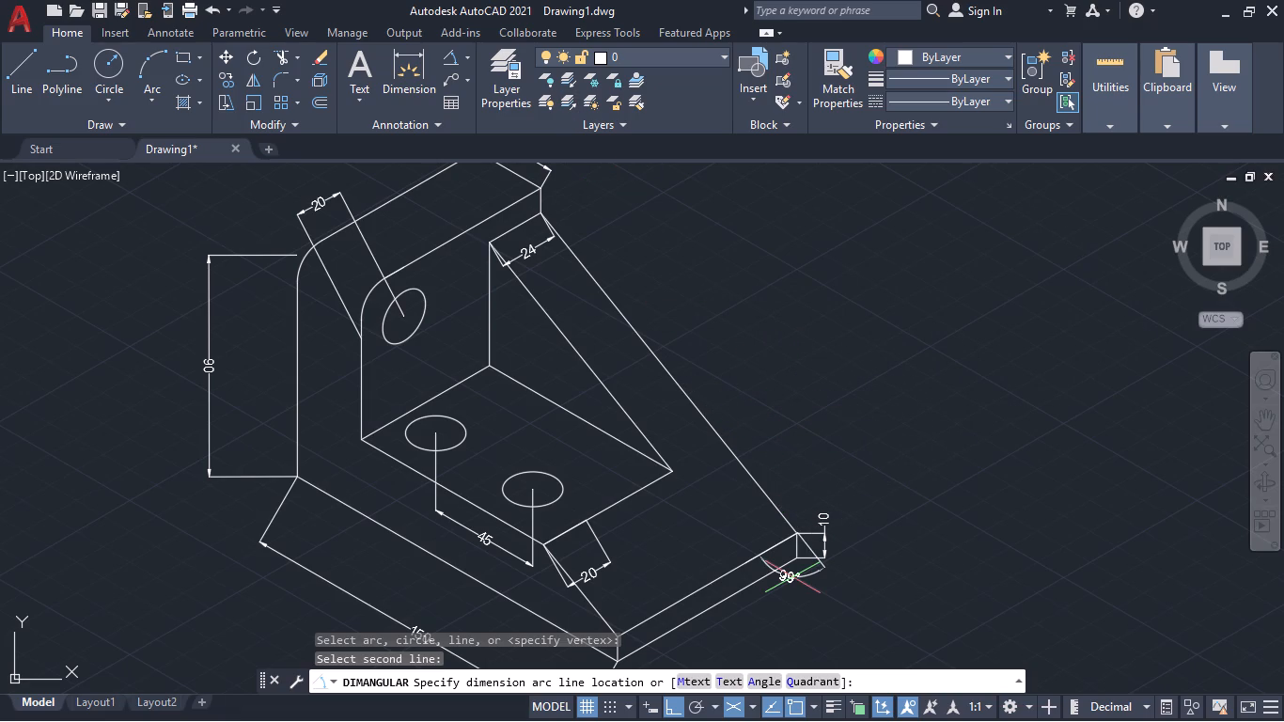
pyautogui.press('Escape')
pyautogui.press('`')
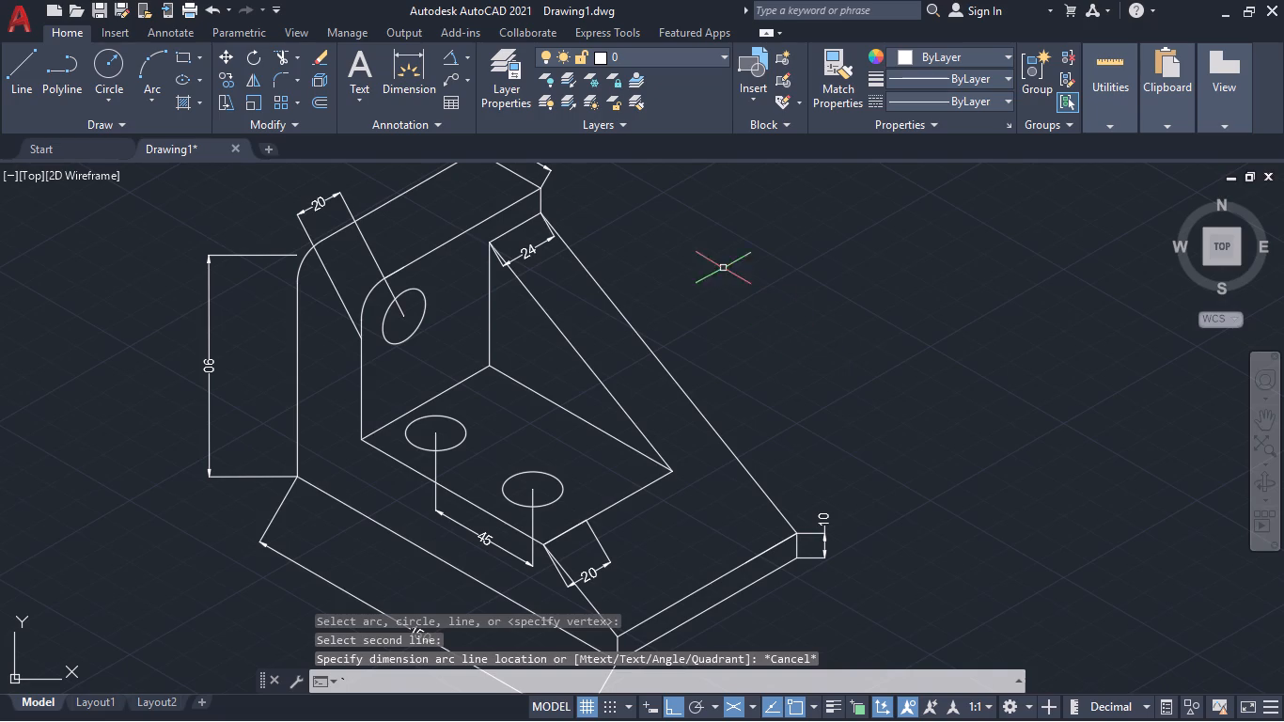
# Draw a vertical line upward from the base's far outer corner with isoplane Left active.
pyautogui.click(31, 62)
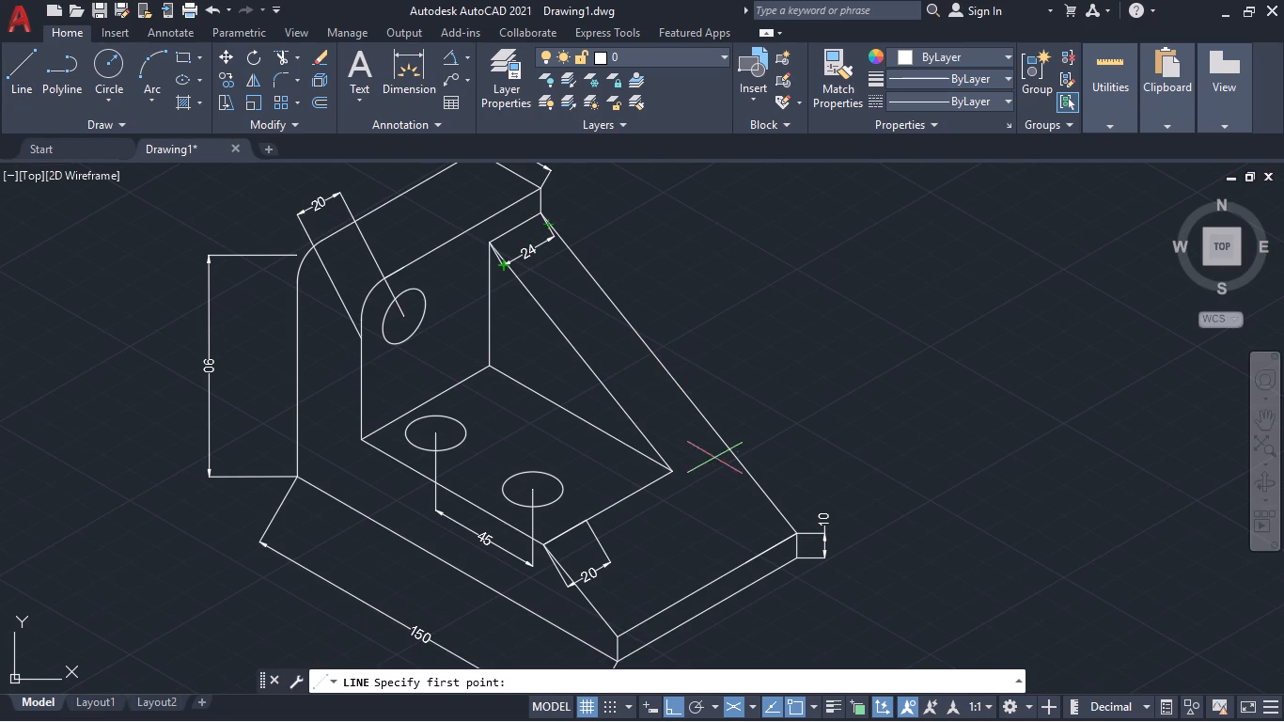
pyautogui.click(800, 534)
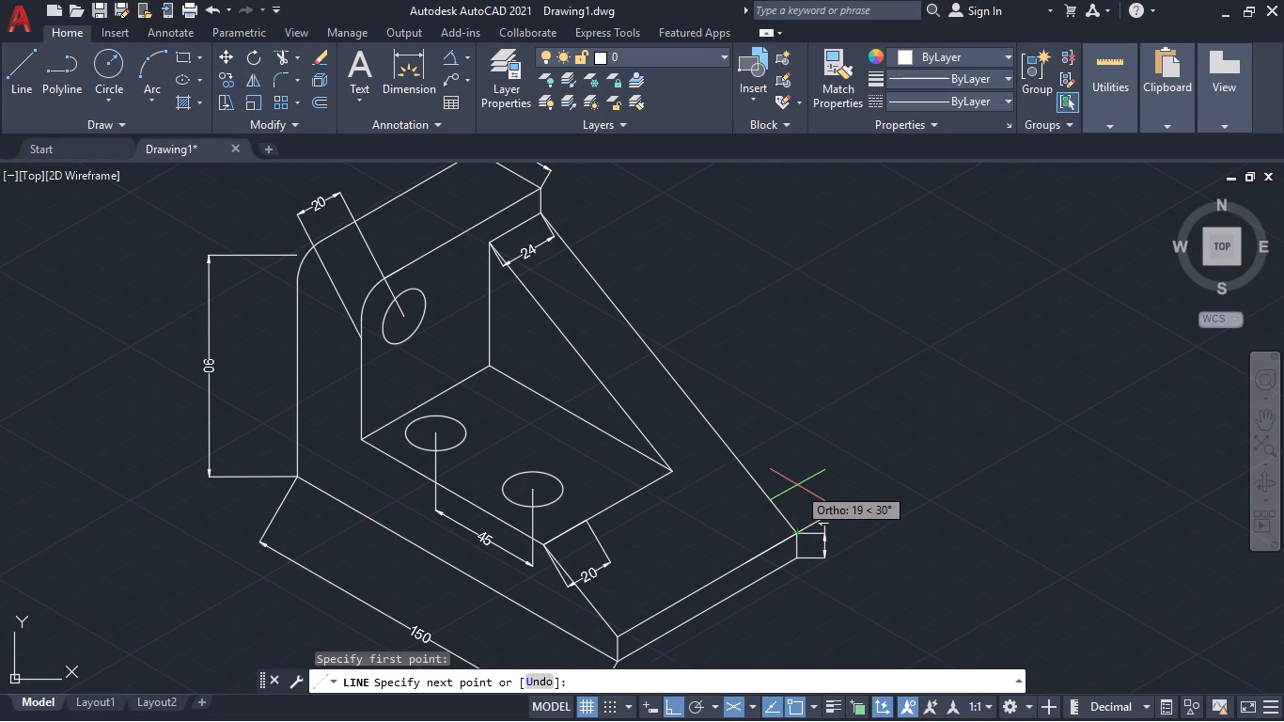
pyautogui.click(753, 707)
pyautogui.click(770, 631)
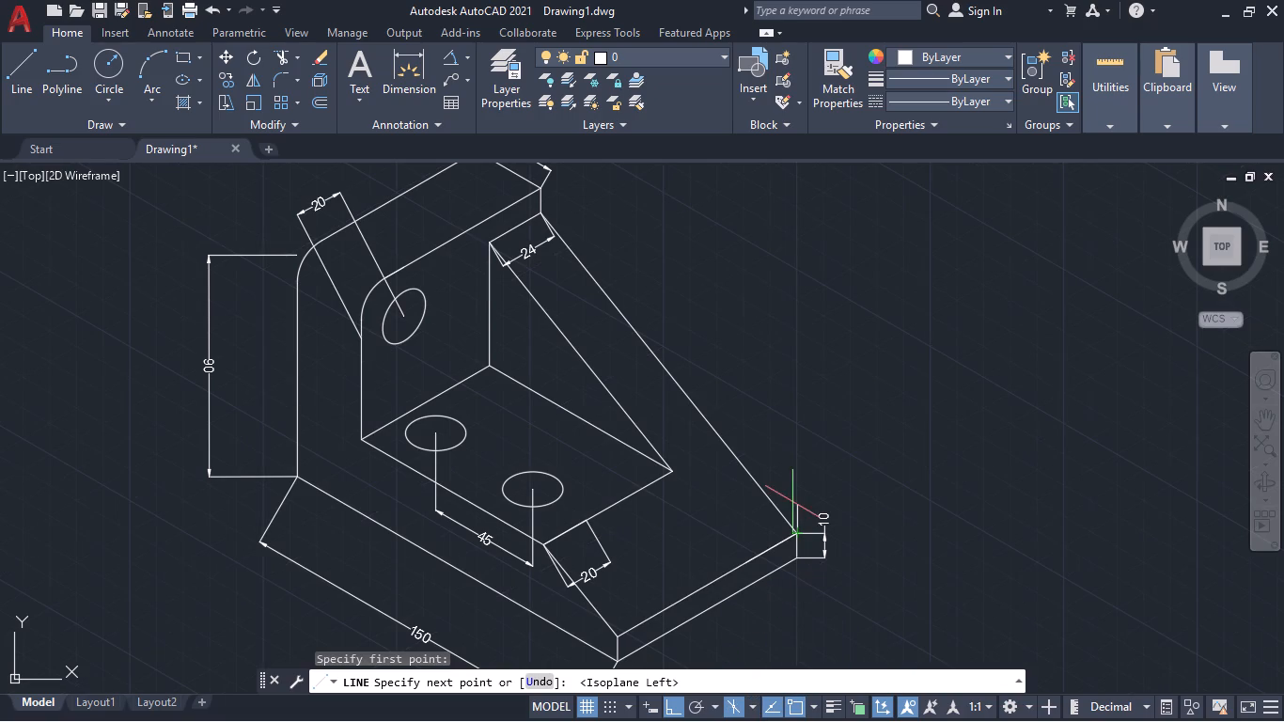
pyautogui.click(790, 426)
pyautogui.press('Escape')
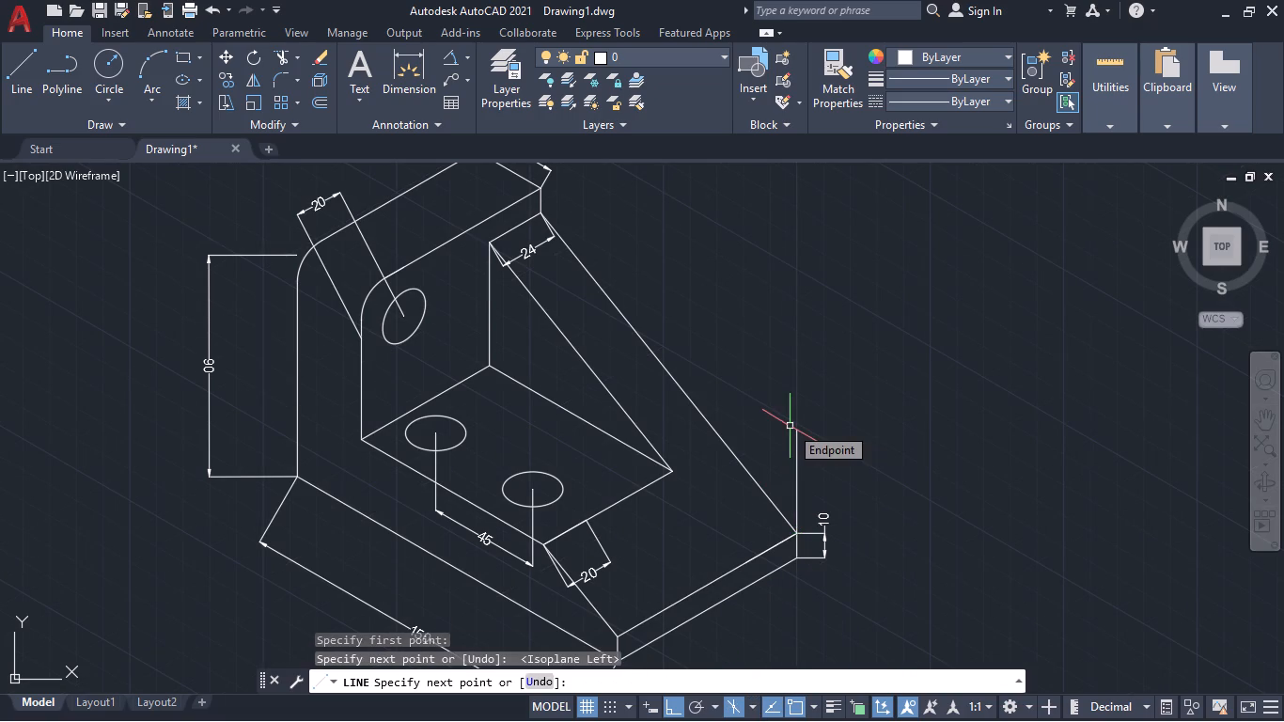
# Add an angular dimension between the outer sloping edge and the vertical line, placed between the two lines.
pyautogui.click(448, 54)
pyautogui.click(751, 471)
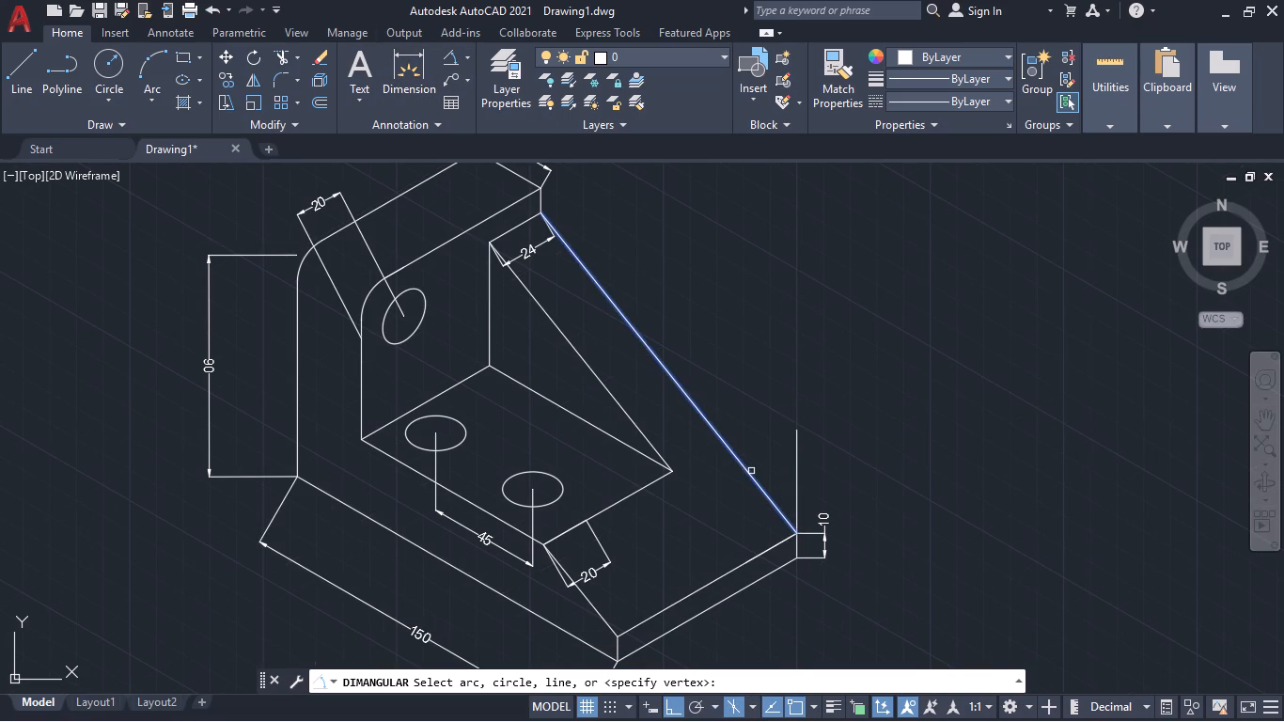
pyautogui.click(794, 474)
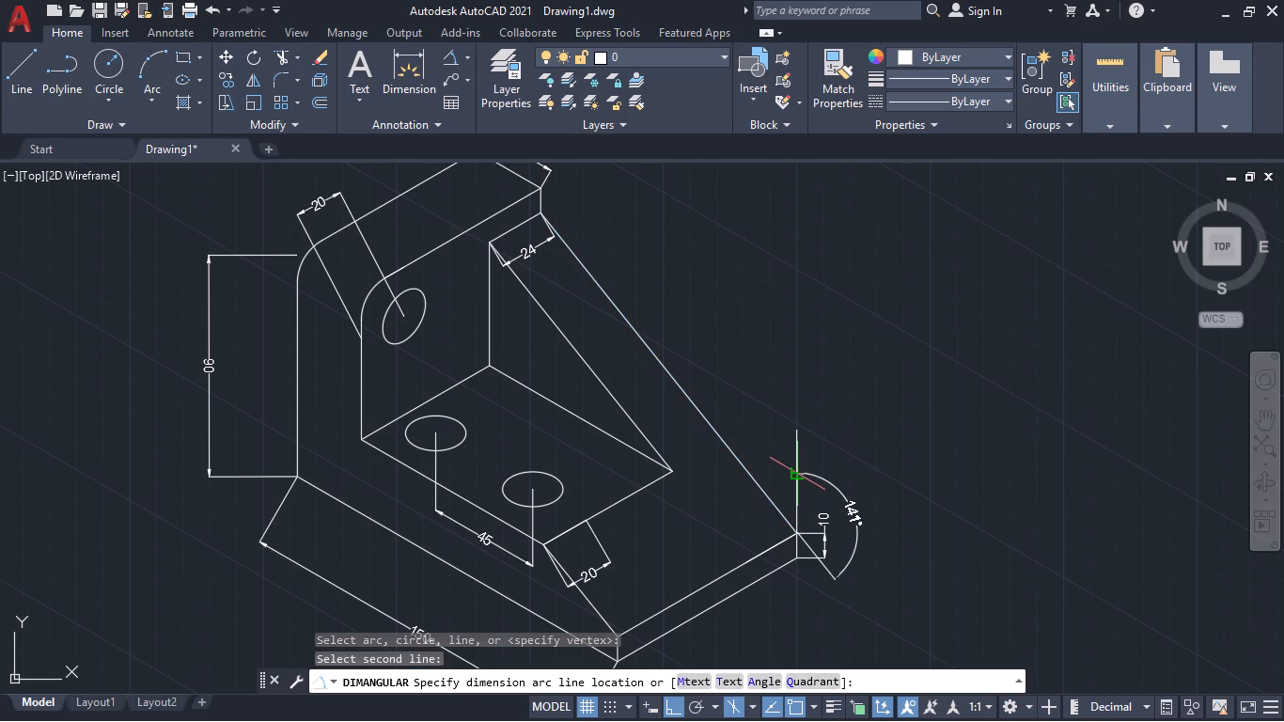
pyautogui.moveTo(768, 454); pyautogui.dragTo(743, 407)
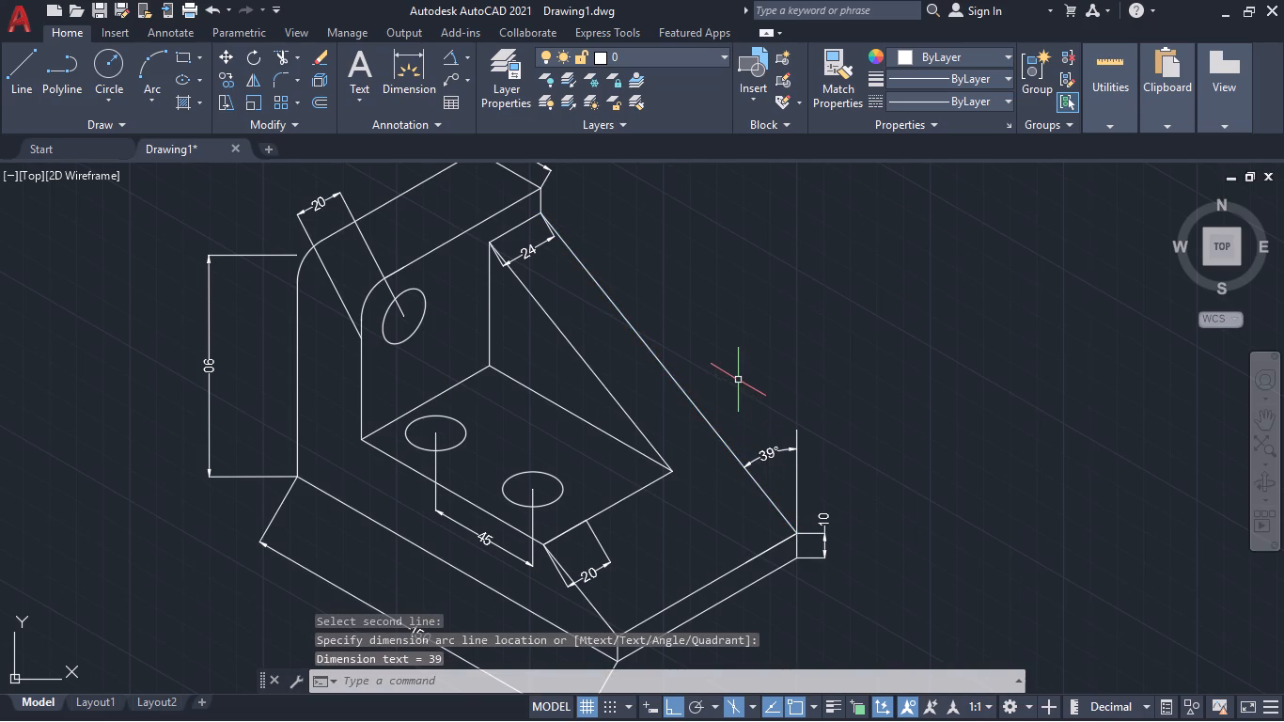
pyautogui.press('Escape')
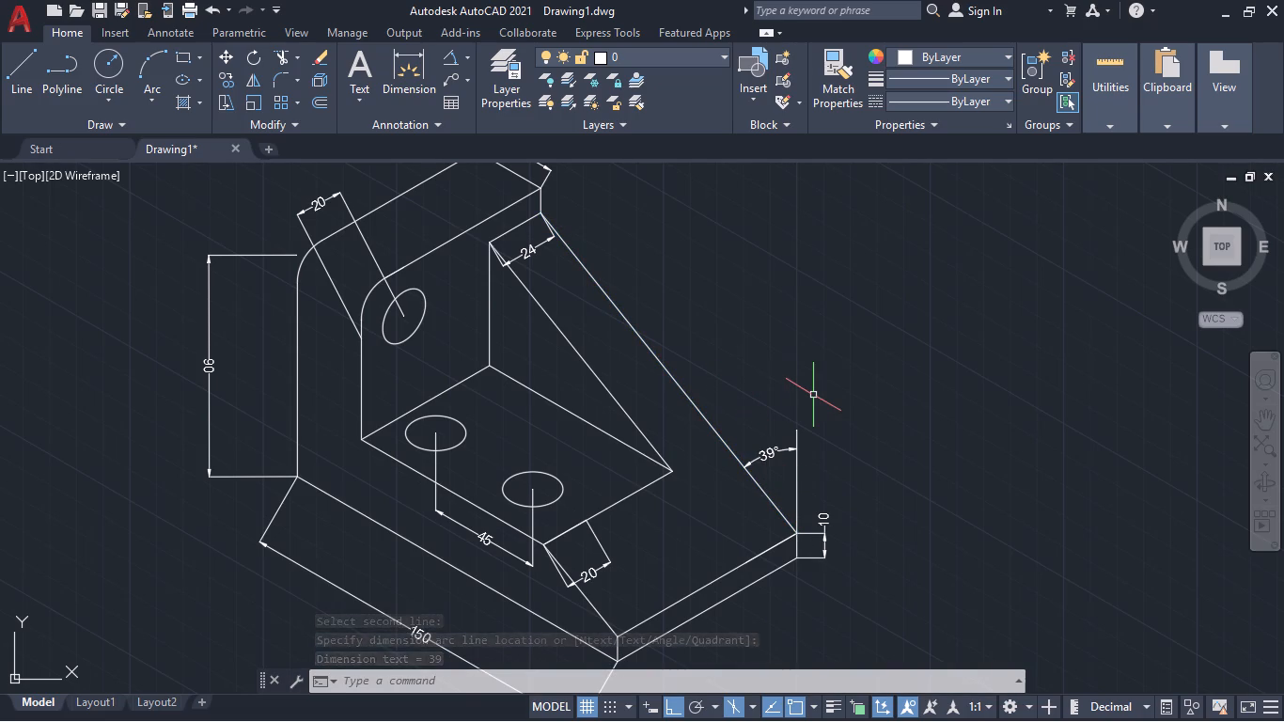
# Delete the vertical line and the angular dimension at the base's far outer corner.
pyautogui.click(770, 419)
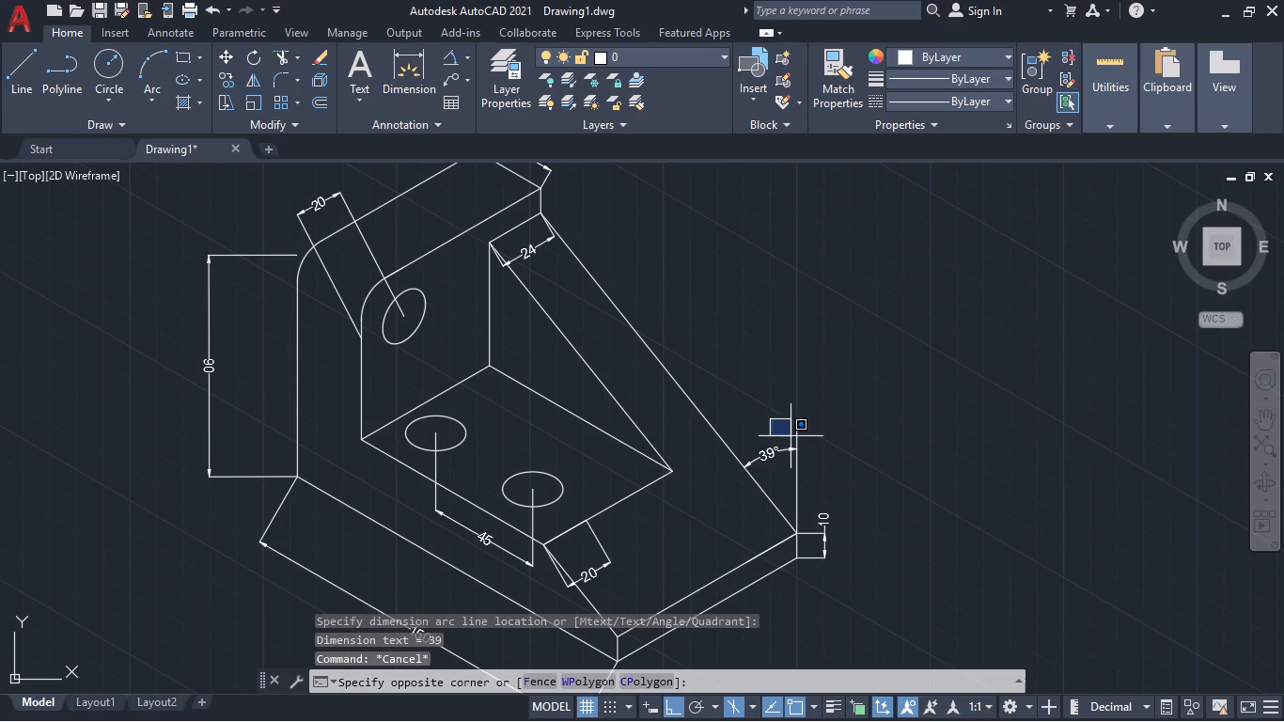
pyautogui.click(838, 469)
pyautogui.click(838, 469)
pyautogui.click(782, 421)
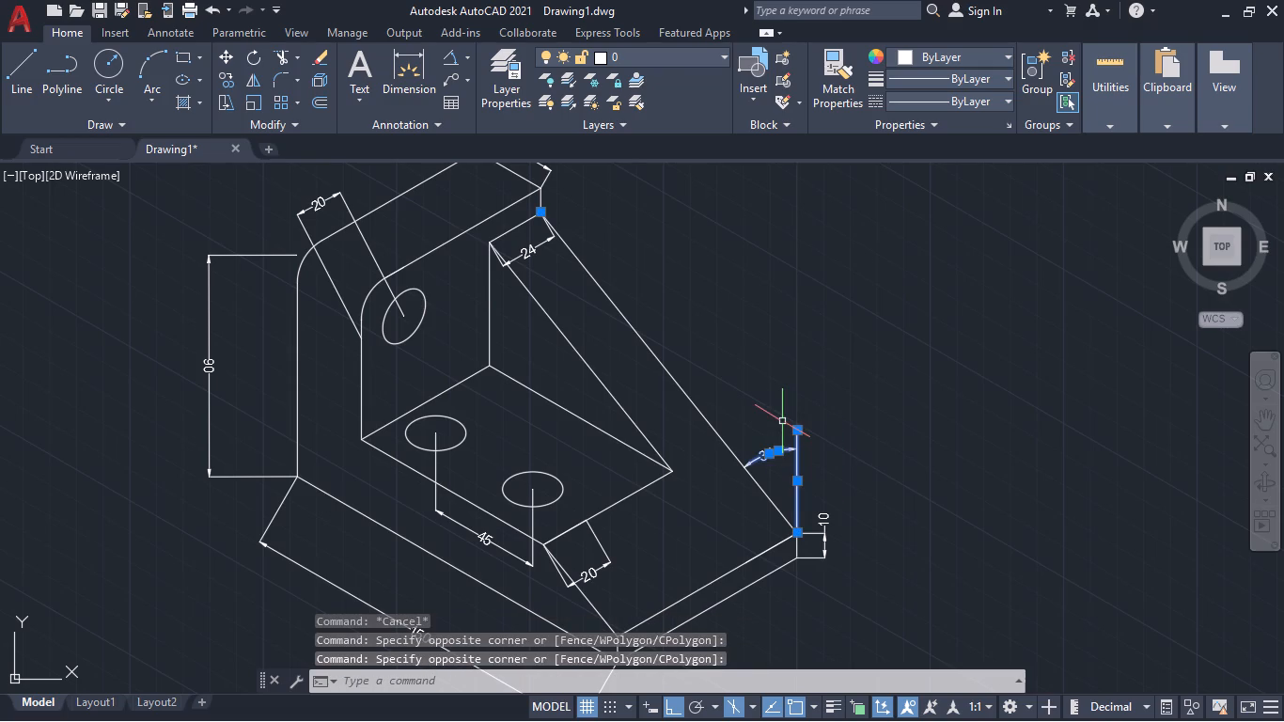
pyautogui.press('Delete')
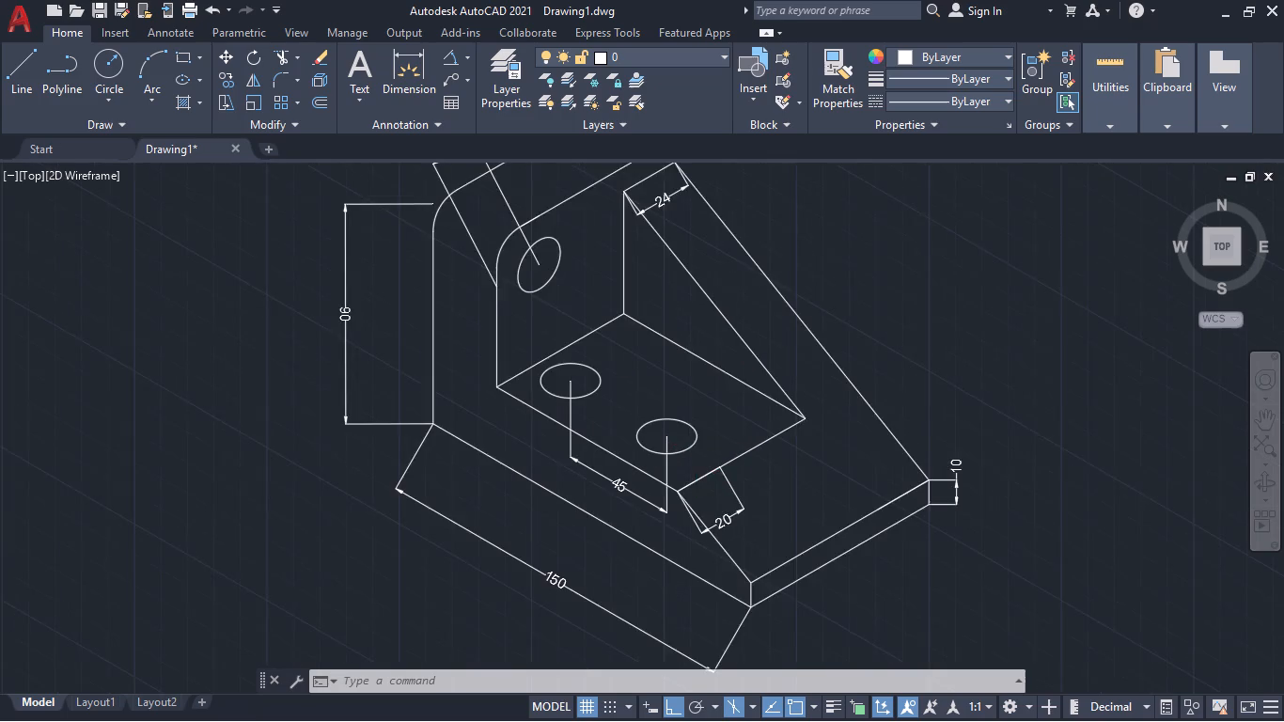
# Apply an obliquing angle of 30 to the 150 base length dimension and the 90 upright height dimension using DIMEDIT.
pyautogui.click(627, 547)
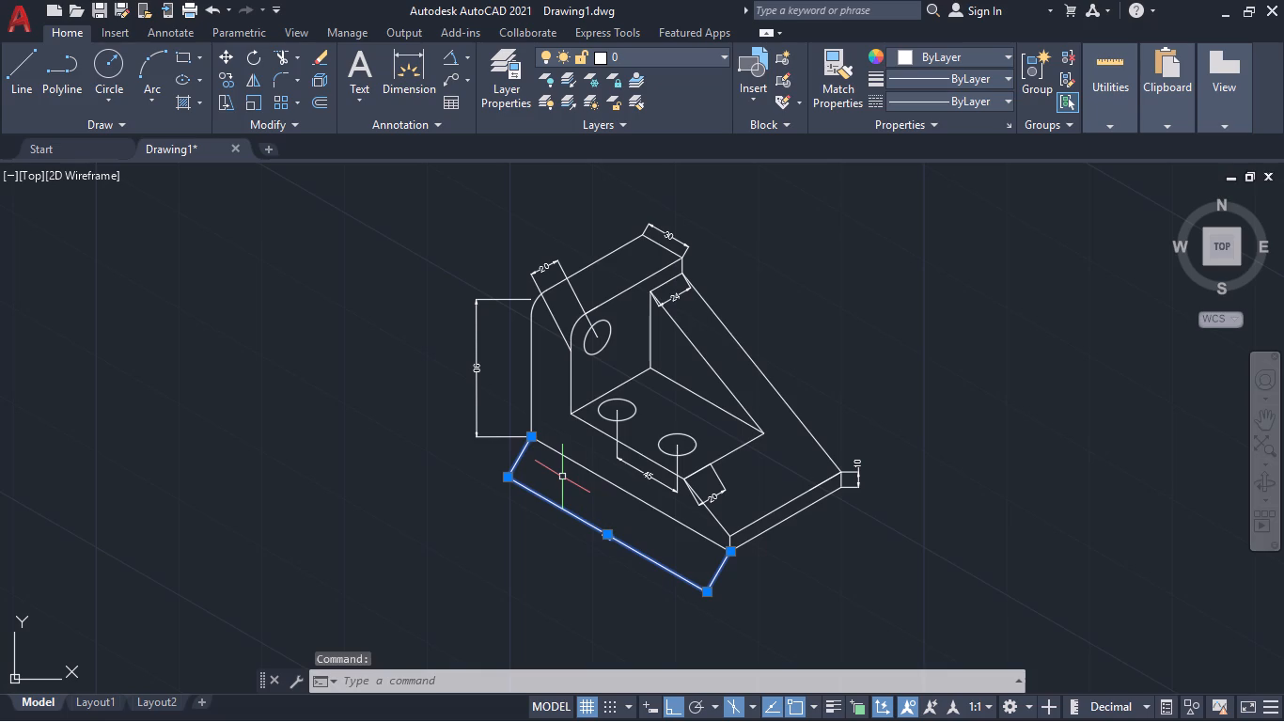
pyautogui.click(495, 438)
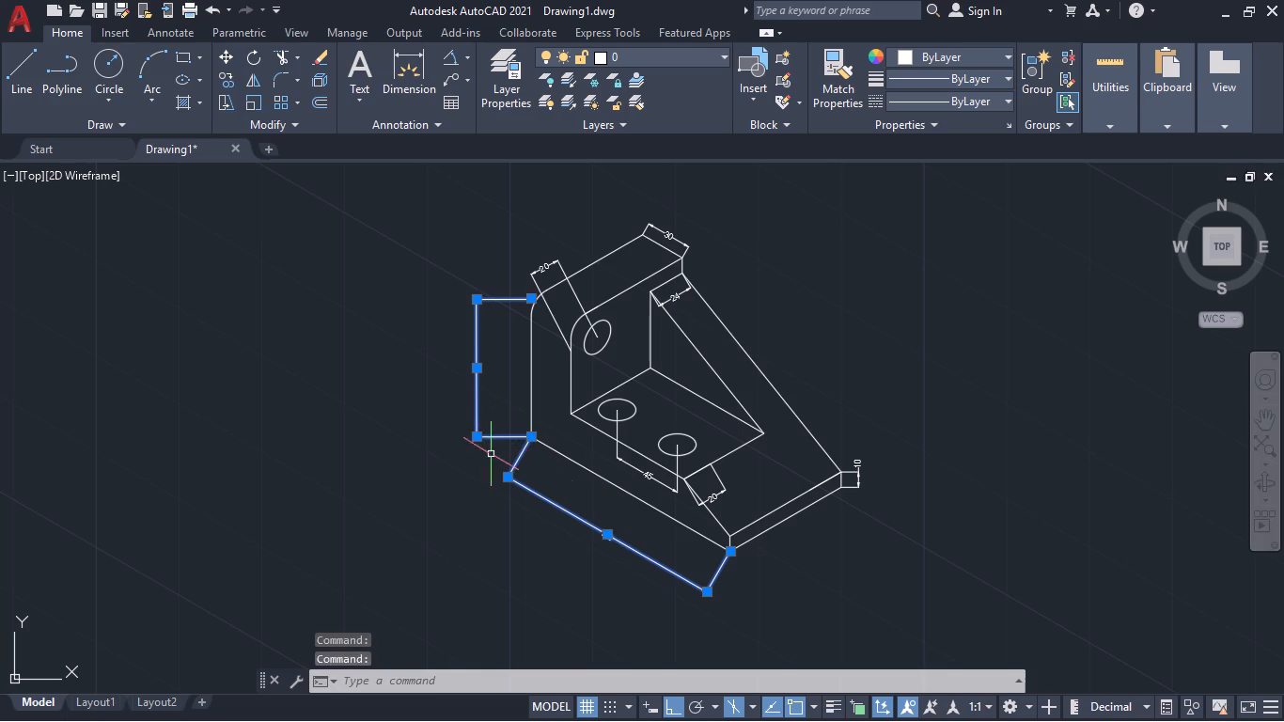
pyautogui.write('dimed')
pyautogui.press('Return')
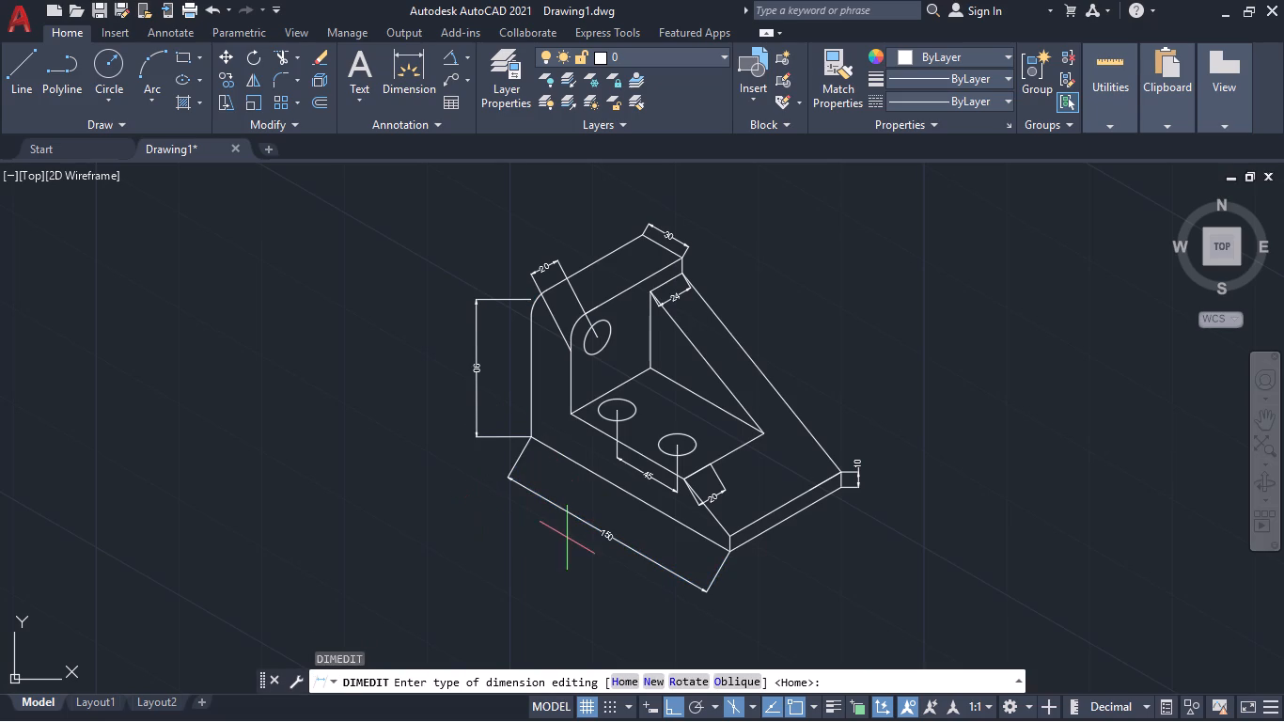
pyautogui.press('o')
pyautogui.press('Return')
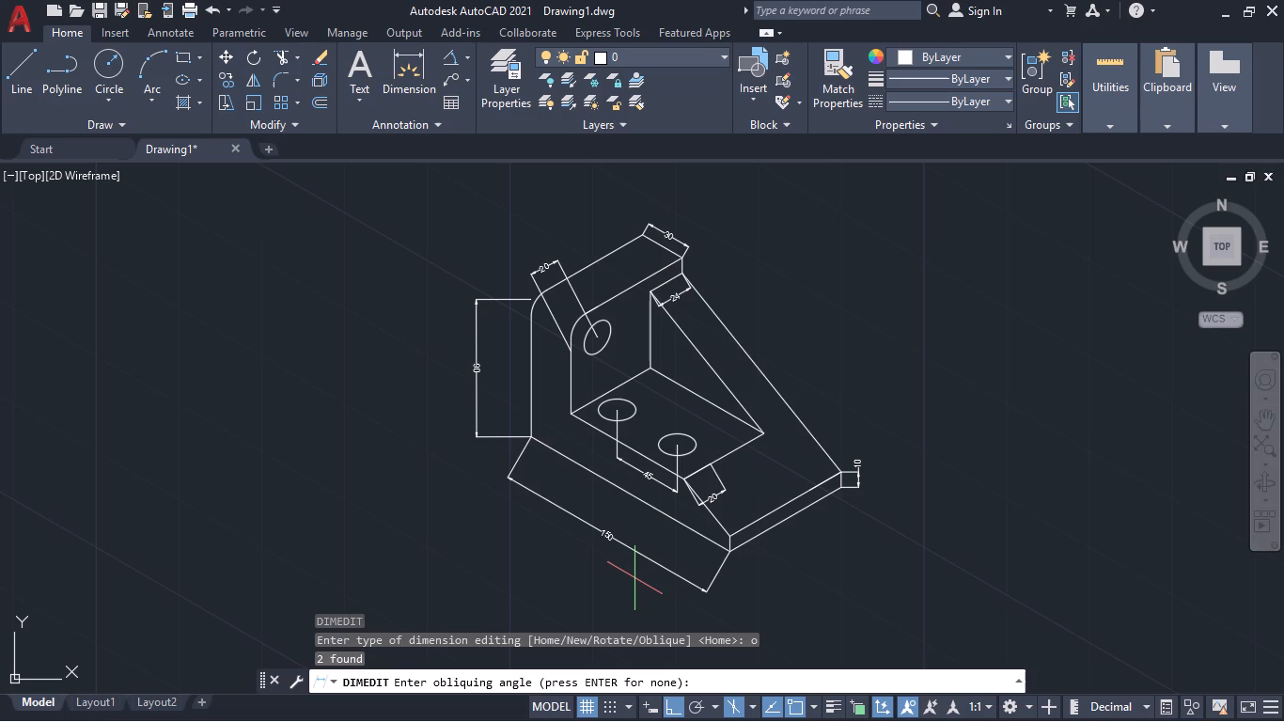
pyautogui.write('30')
pyautogui.press('Return')
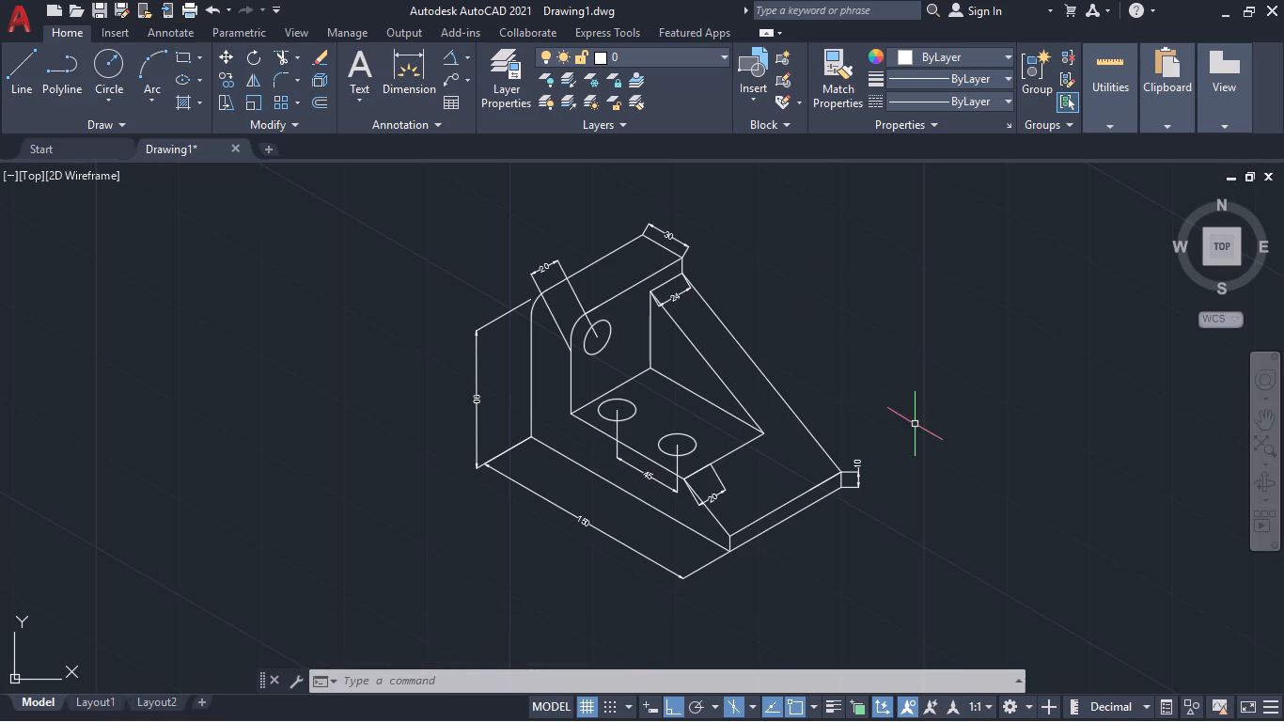
# Apply an obliquing angle of 30 to the 10 base thickness dimension using DIMEDIT.
pyautogui.click(858, 471)
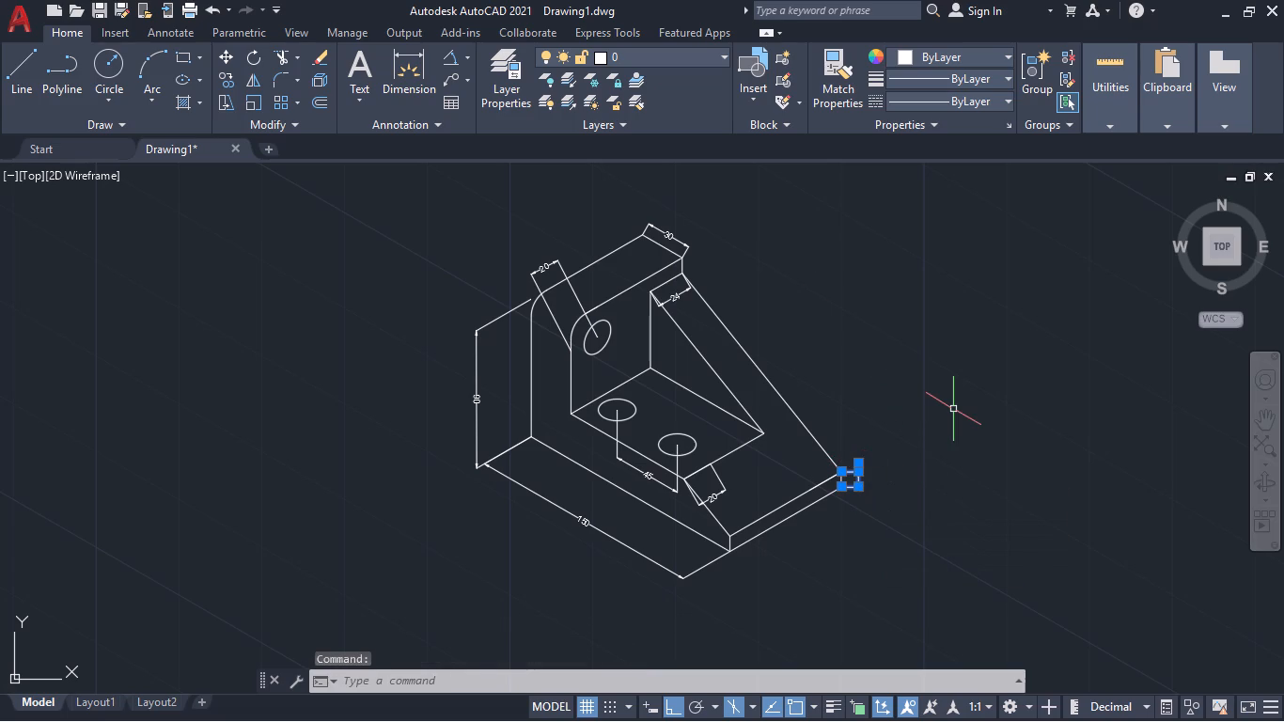
pyautogui.write('dimed')
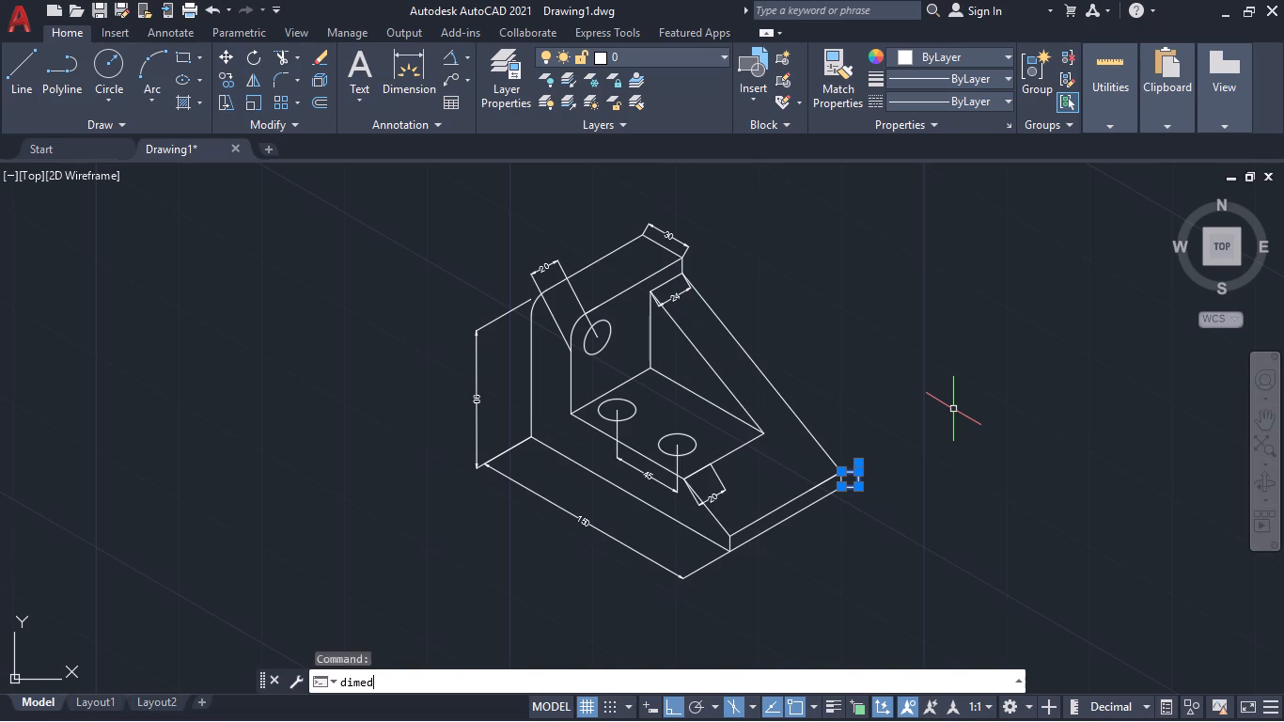
pyautogui.press('Return')
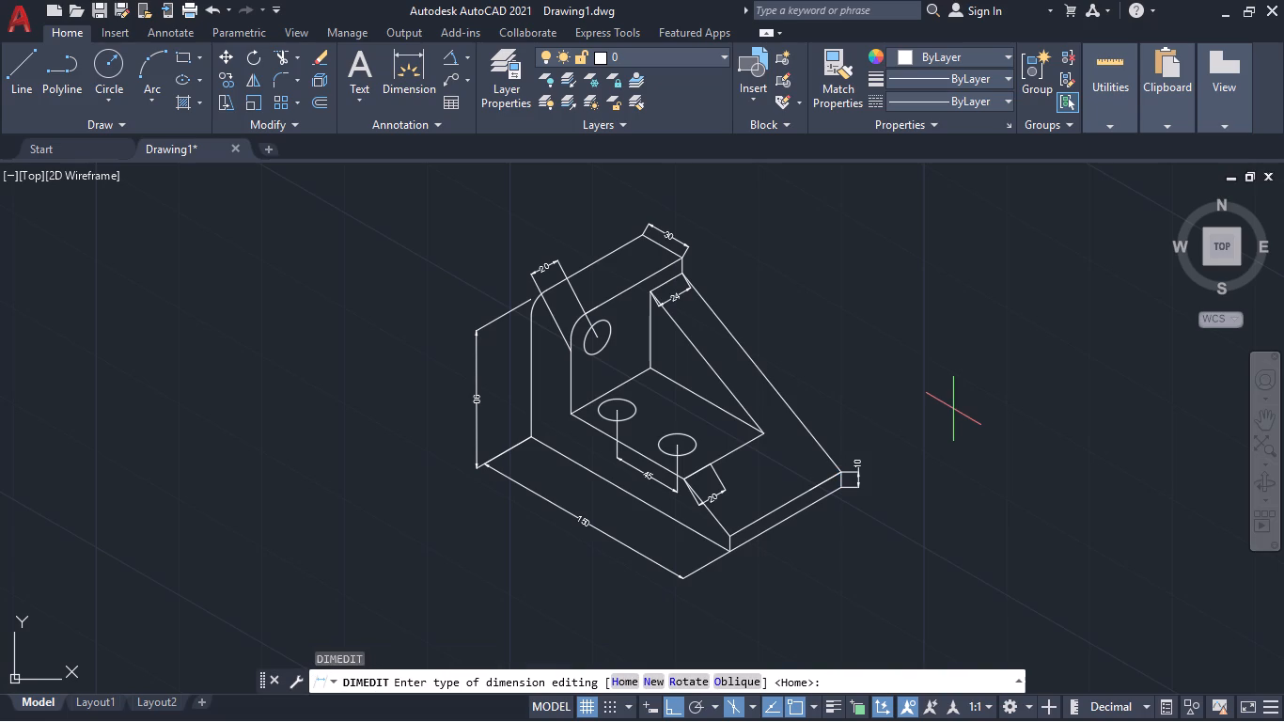
pyautogui.press('o')
pyautogui.press('Return')
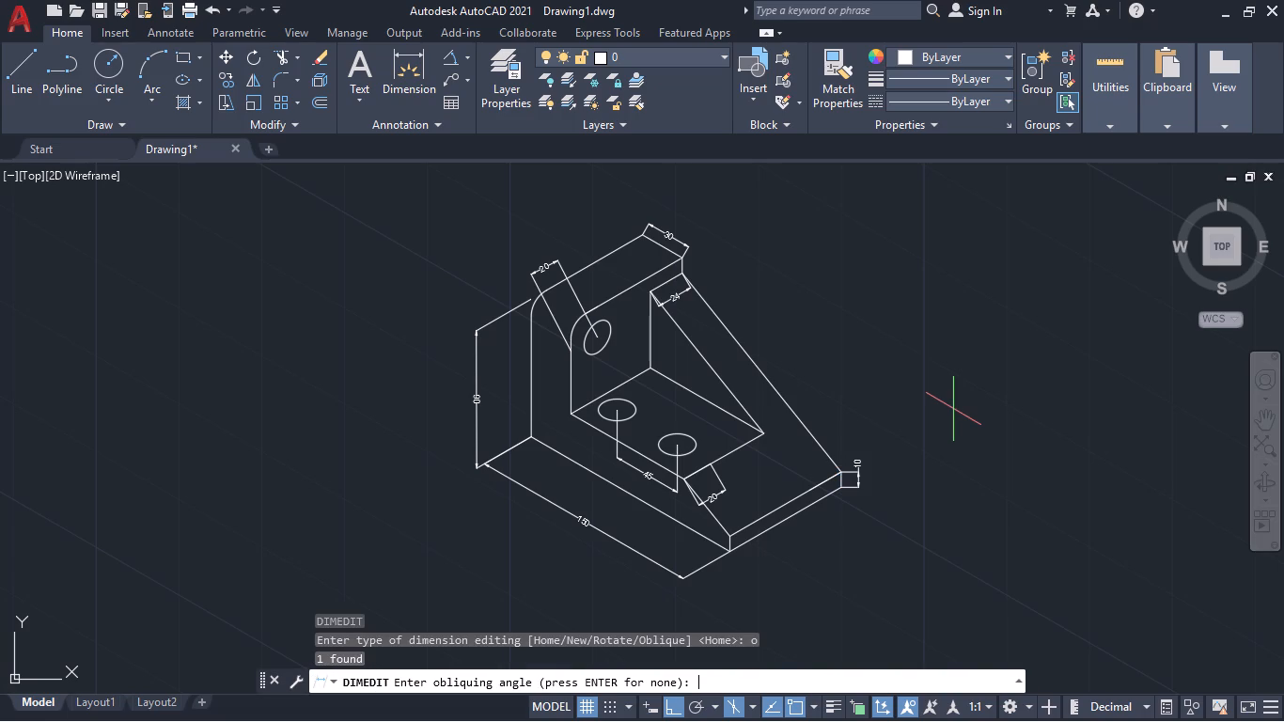
pyautogui.write('30')
pyautogui.press('Return')
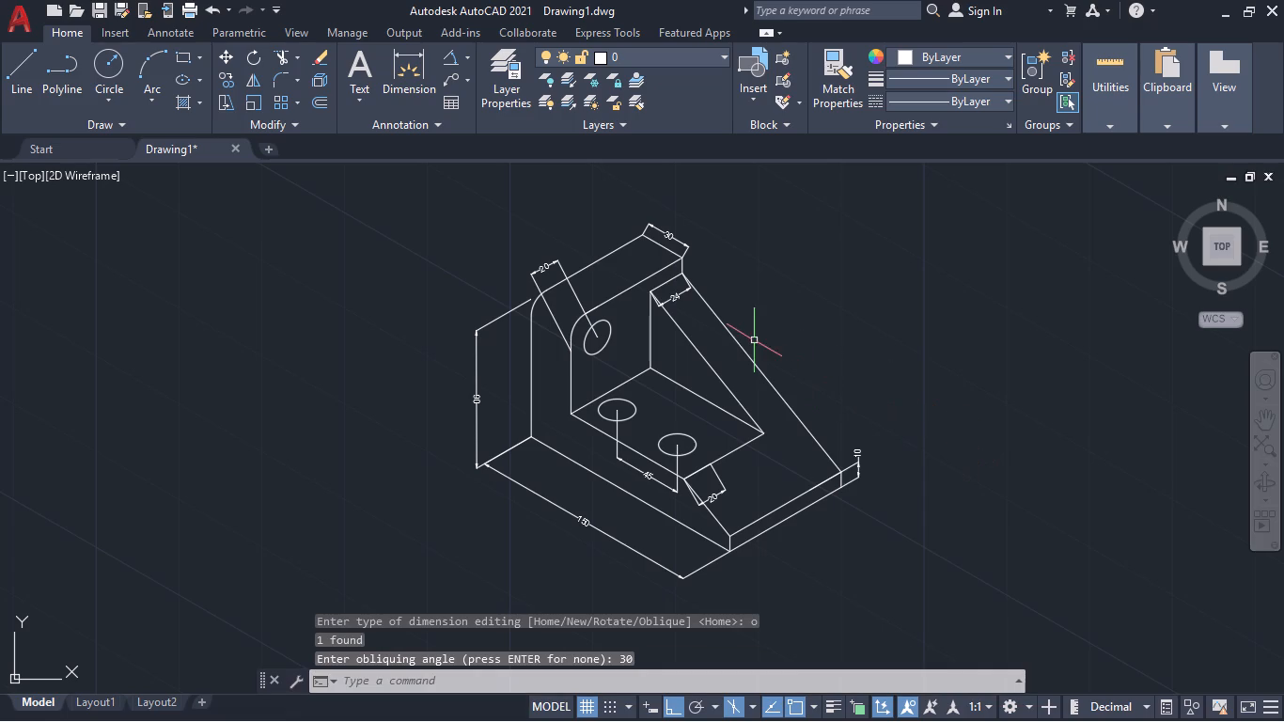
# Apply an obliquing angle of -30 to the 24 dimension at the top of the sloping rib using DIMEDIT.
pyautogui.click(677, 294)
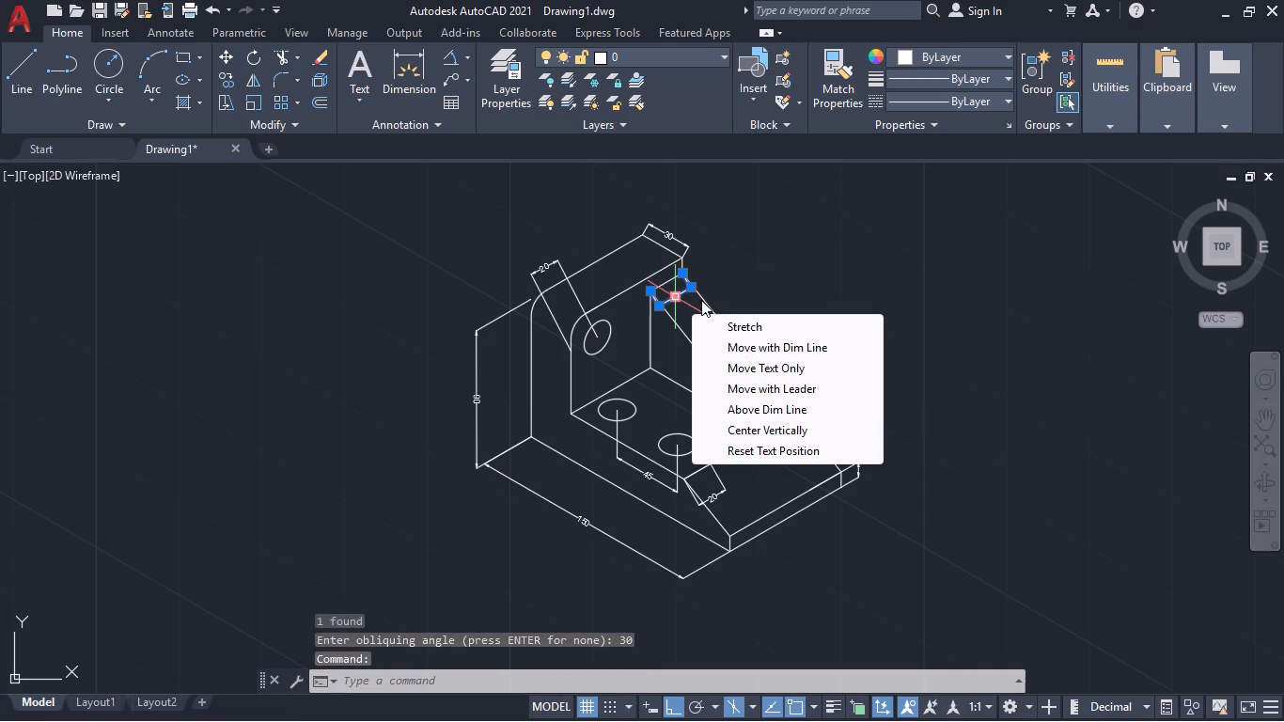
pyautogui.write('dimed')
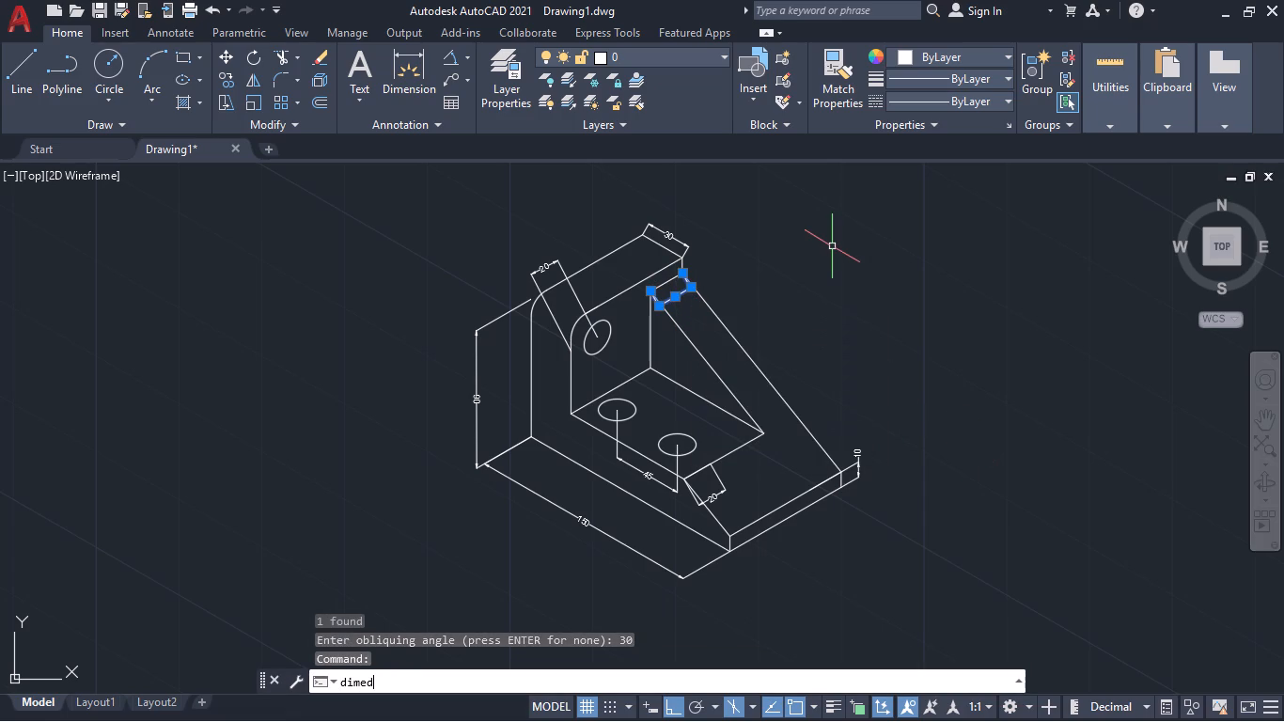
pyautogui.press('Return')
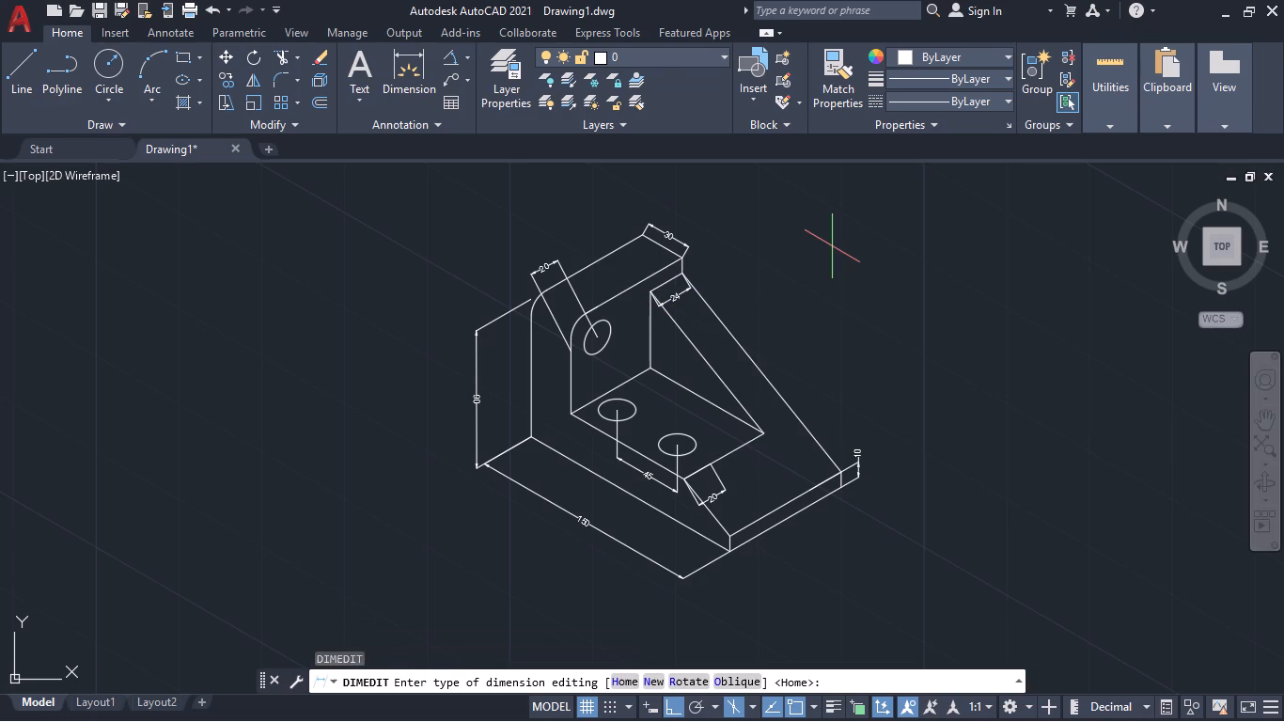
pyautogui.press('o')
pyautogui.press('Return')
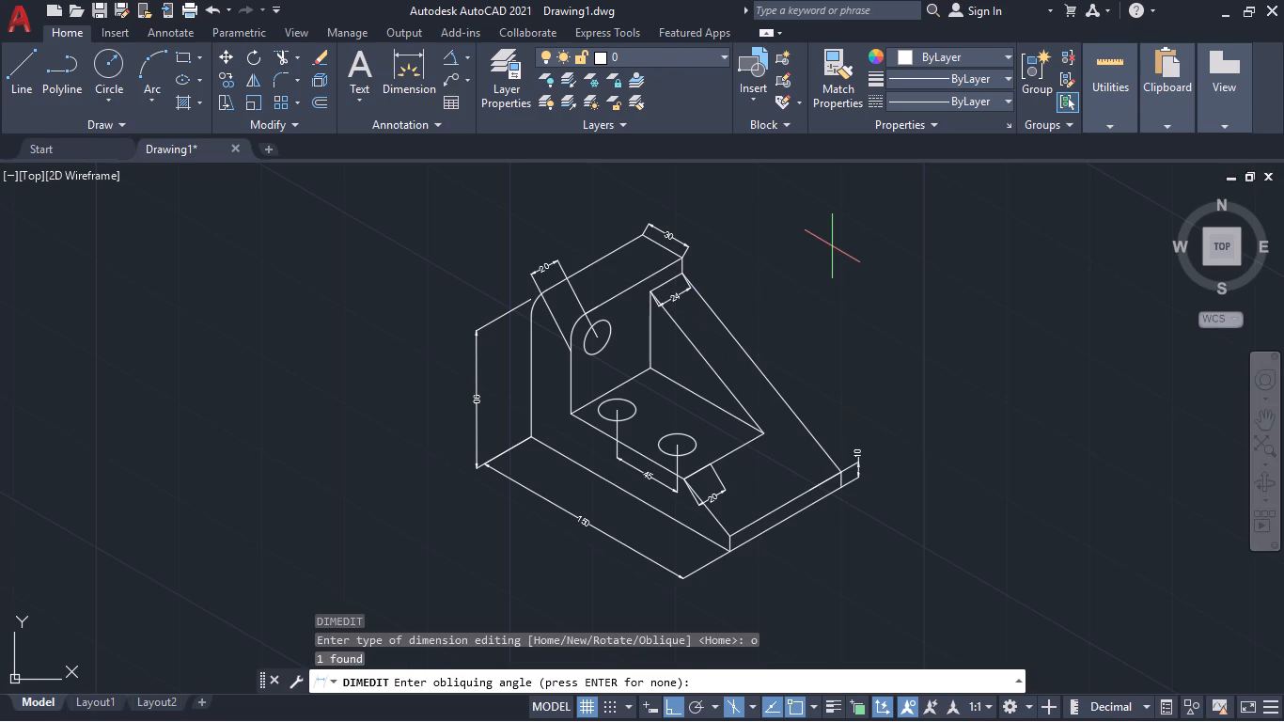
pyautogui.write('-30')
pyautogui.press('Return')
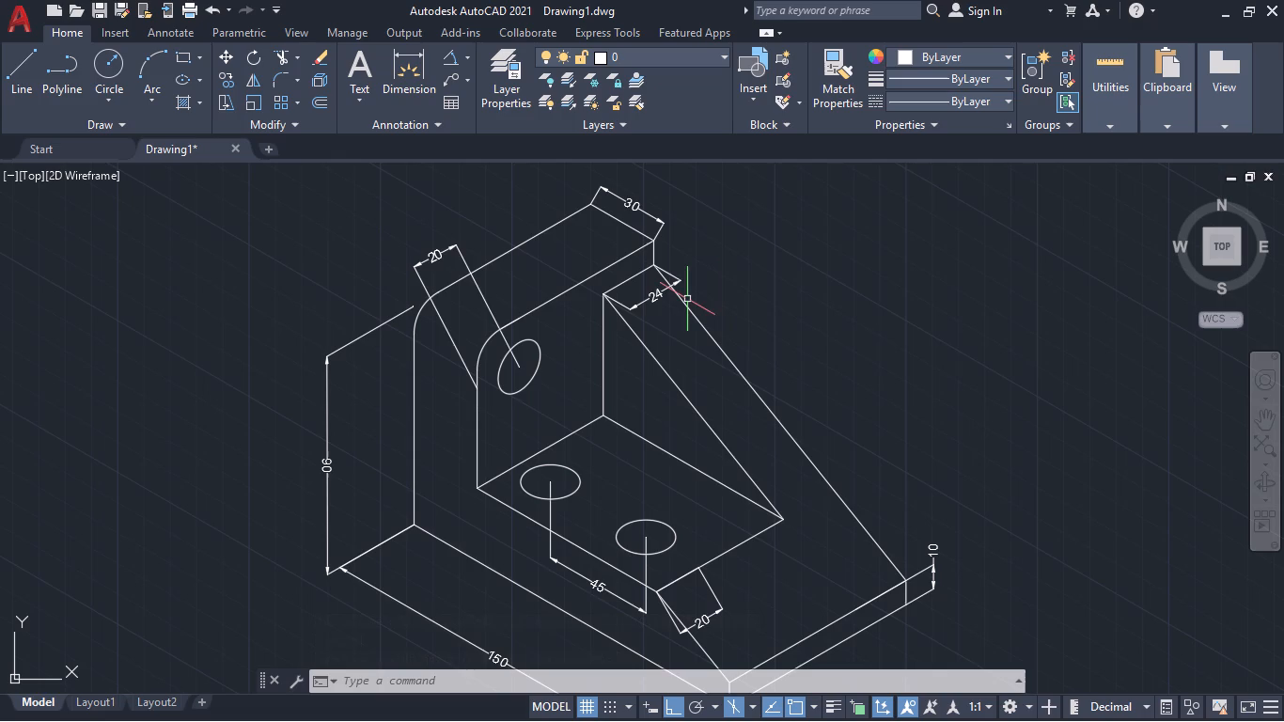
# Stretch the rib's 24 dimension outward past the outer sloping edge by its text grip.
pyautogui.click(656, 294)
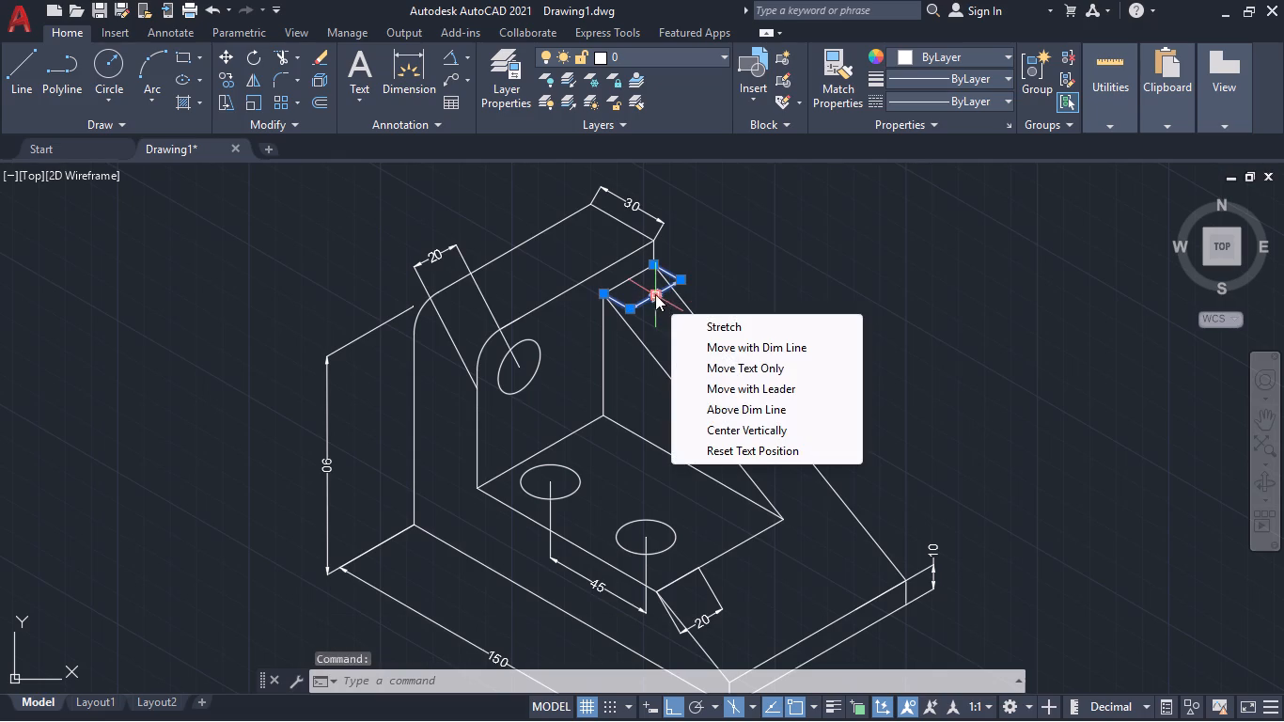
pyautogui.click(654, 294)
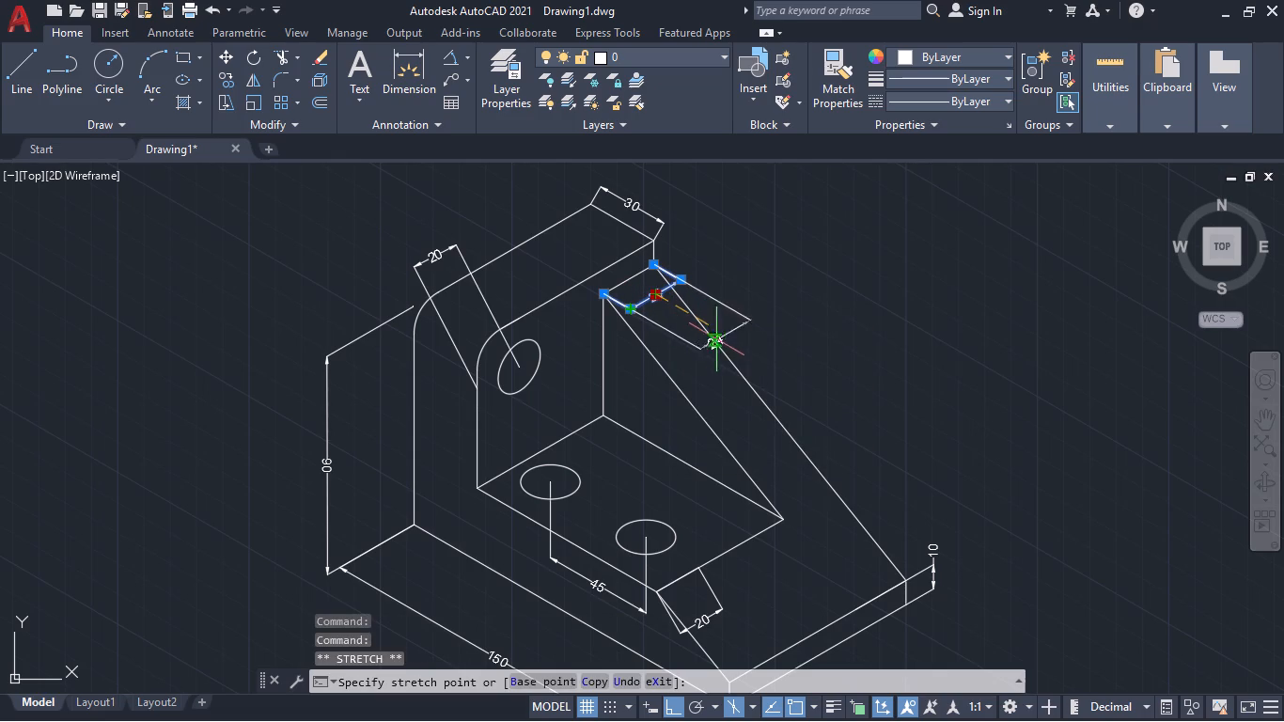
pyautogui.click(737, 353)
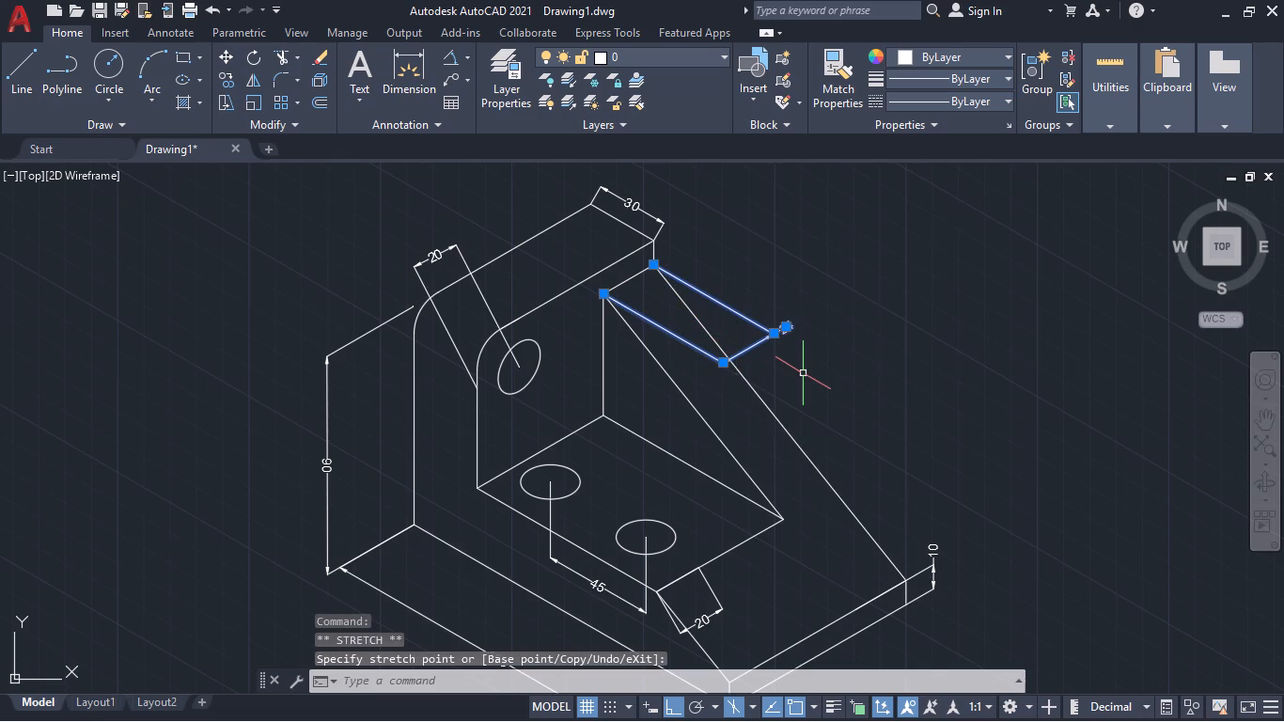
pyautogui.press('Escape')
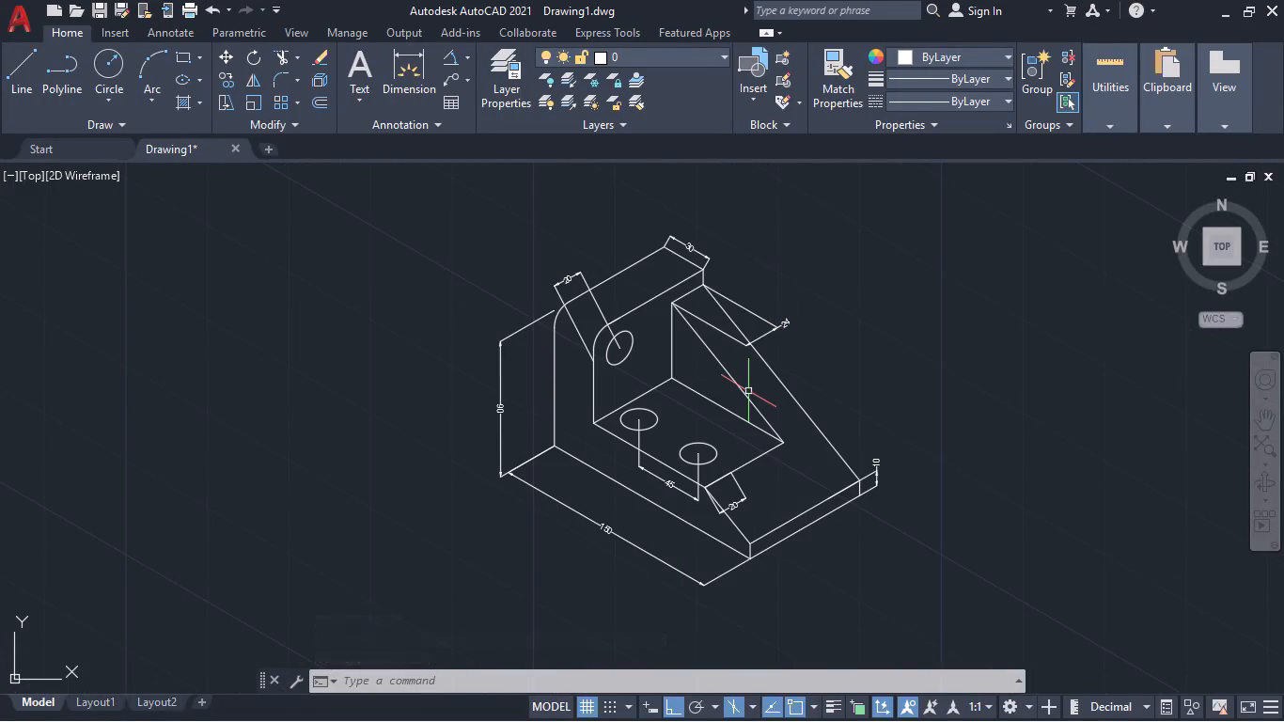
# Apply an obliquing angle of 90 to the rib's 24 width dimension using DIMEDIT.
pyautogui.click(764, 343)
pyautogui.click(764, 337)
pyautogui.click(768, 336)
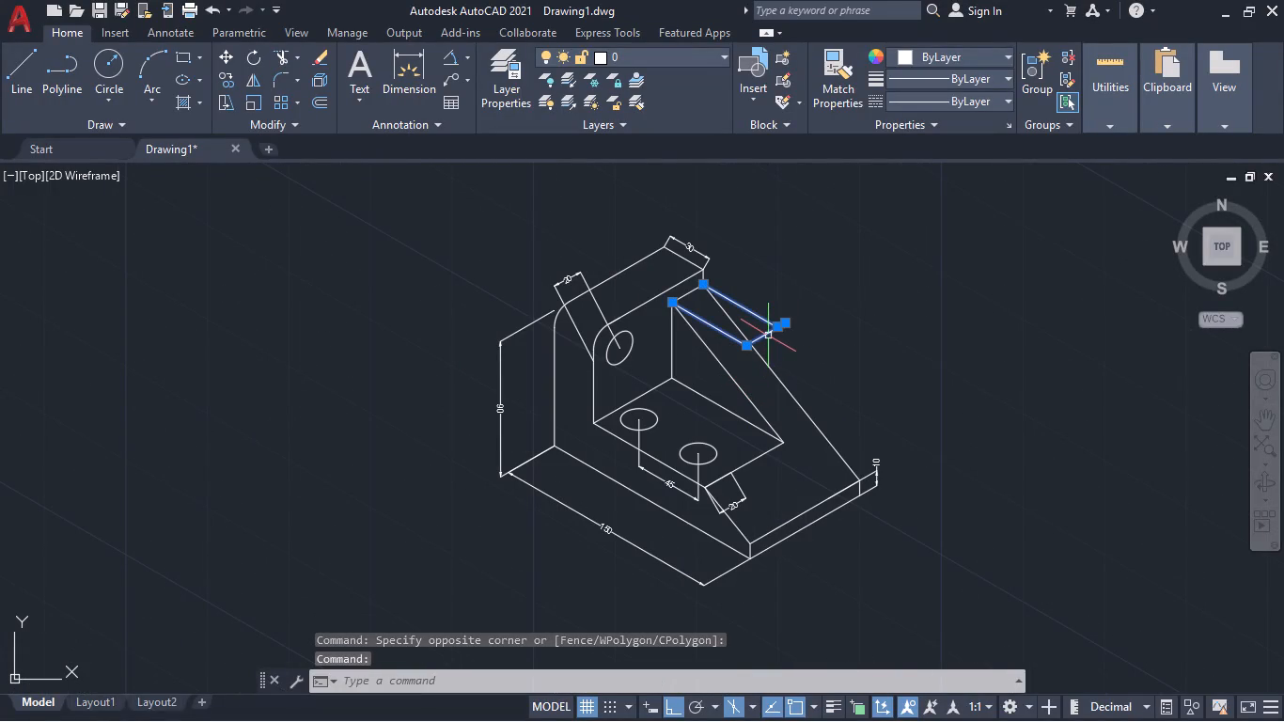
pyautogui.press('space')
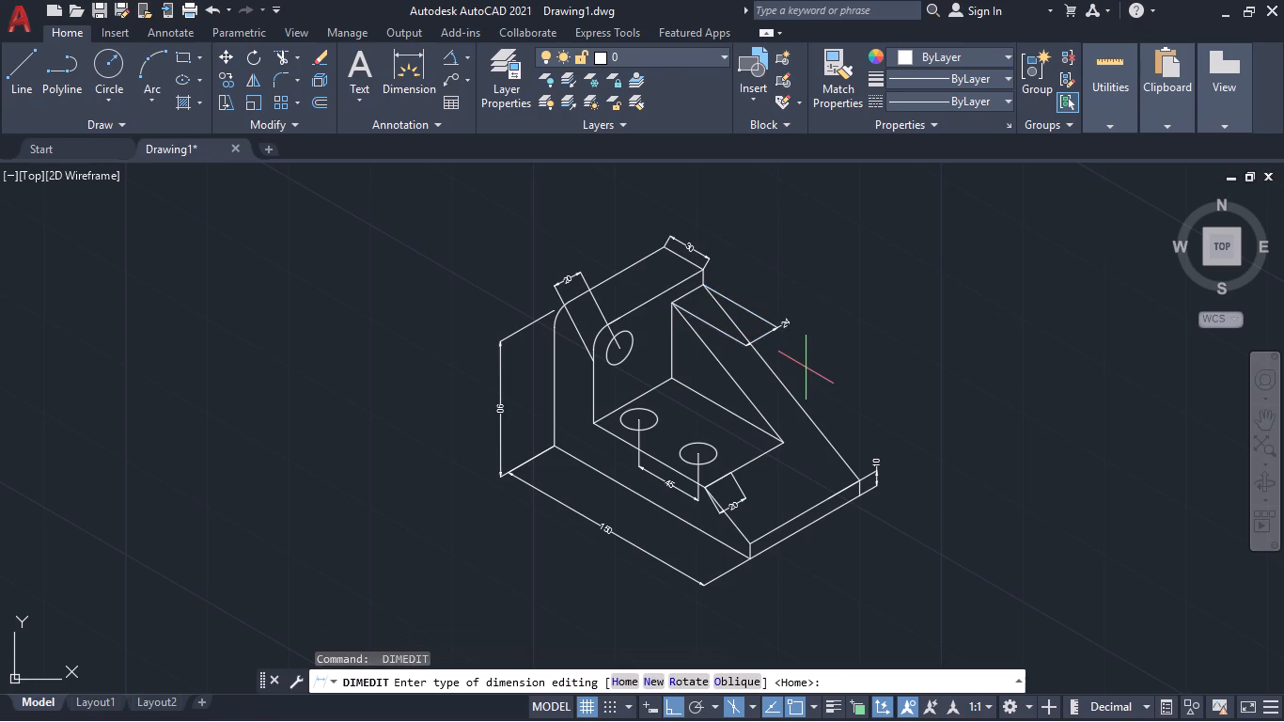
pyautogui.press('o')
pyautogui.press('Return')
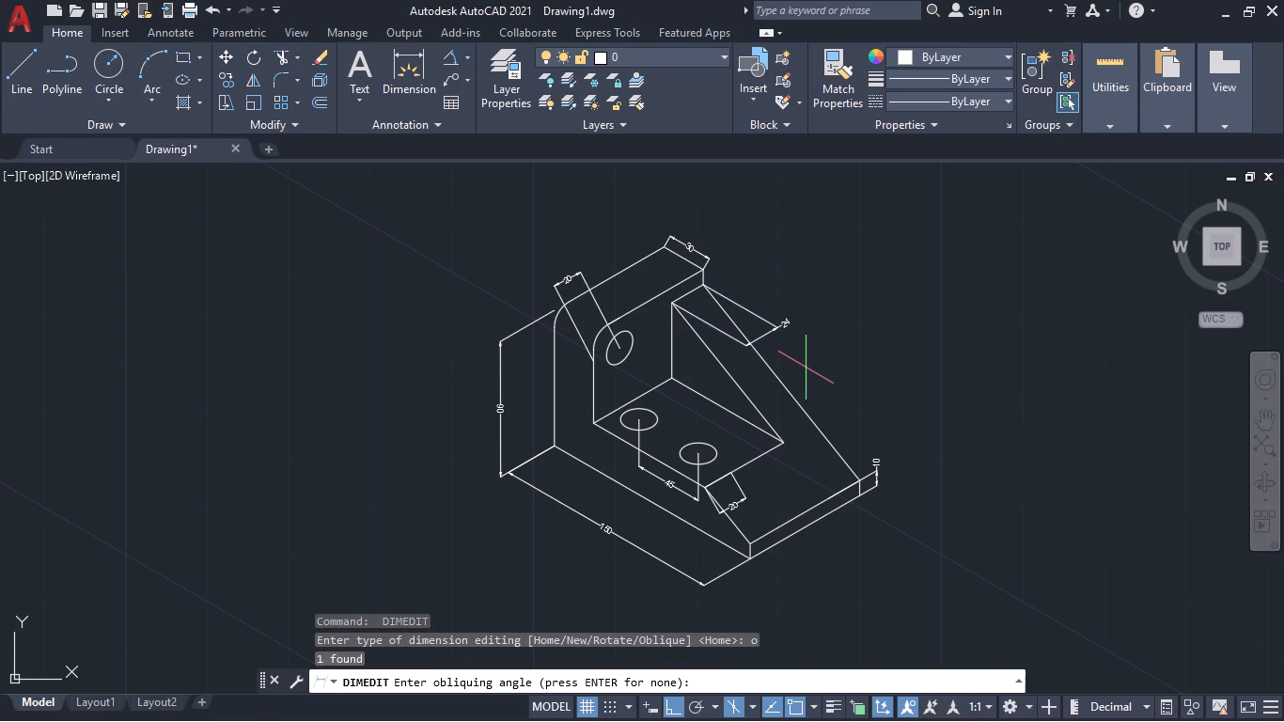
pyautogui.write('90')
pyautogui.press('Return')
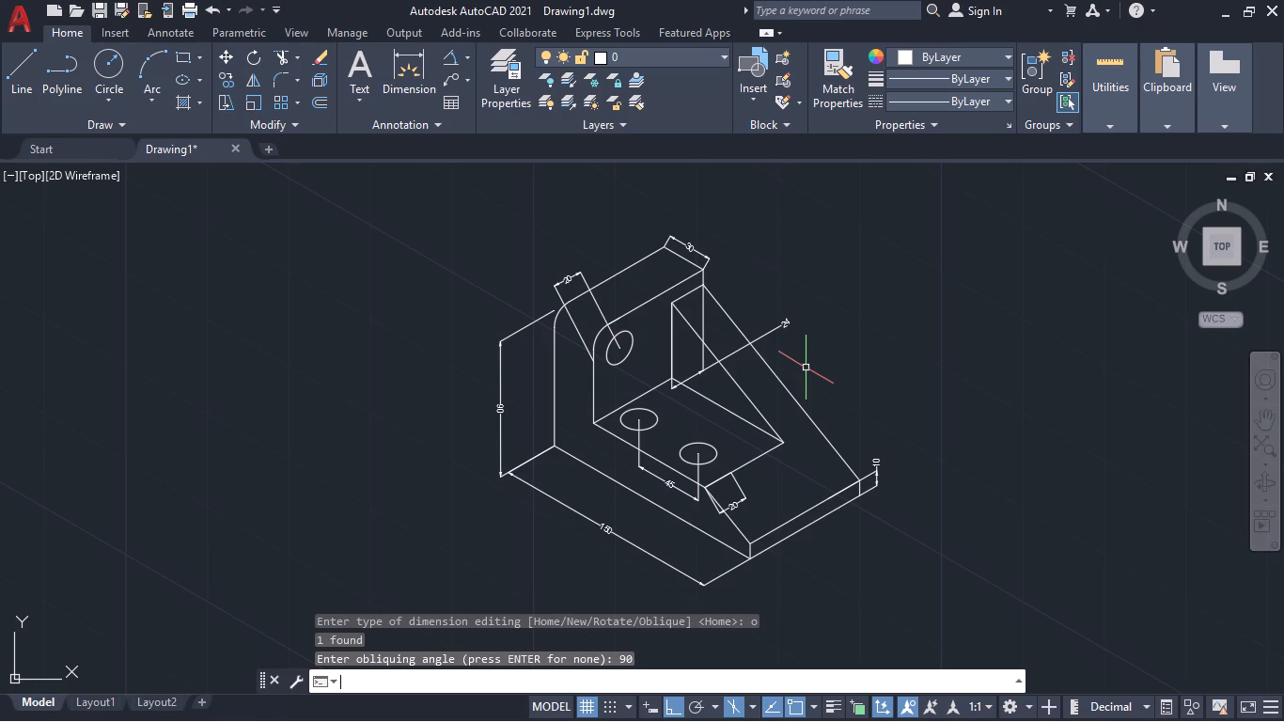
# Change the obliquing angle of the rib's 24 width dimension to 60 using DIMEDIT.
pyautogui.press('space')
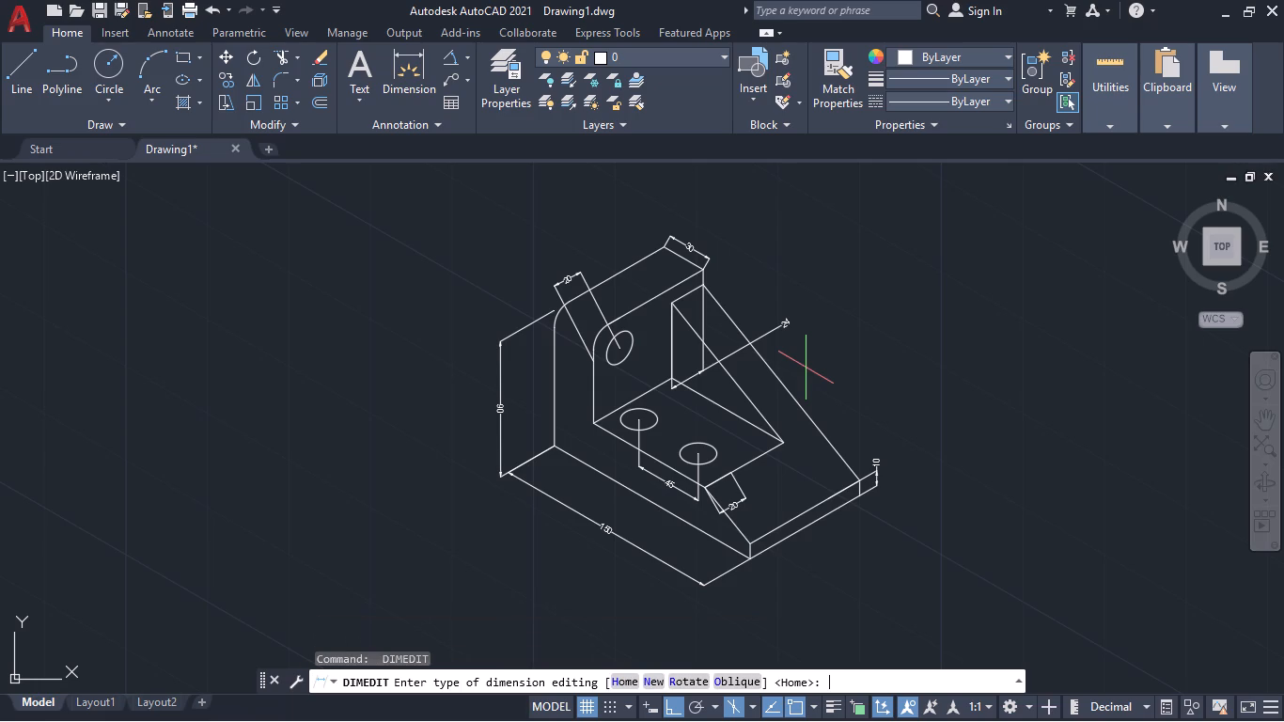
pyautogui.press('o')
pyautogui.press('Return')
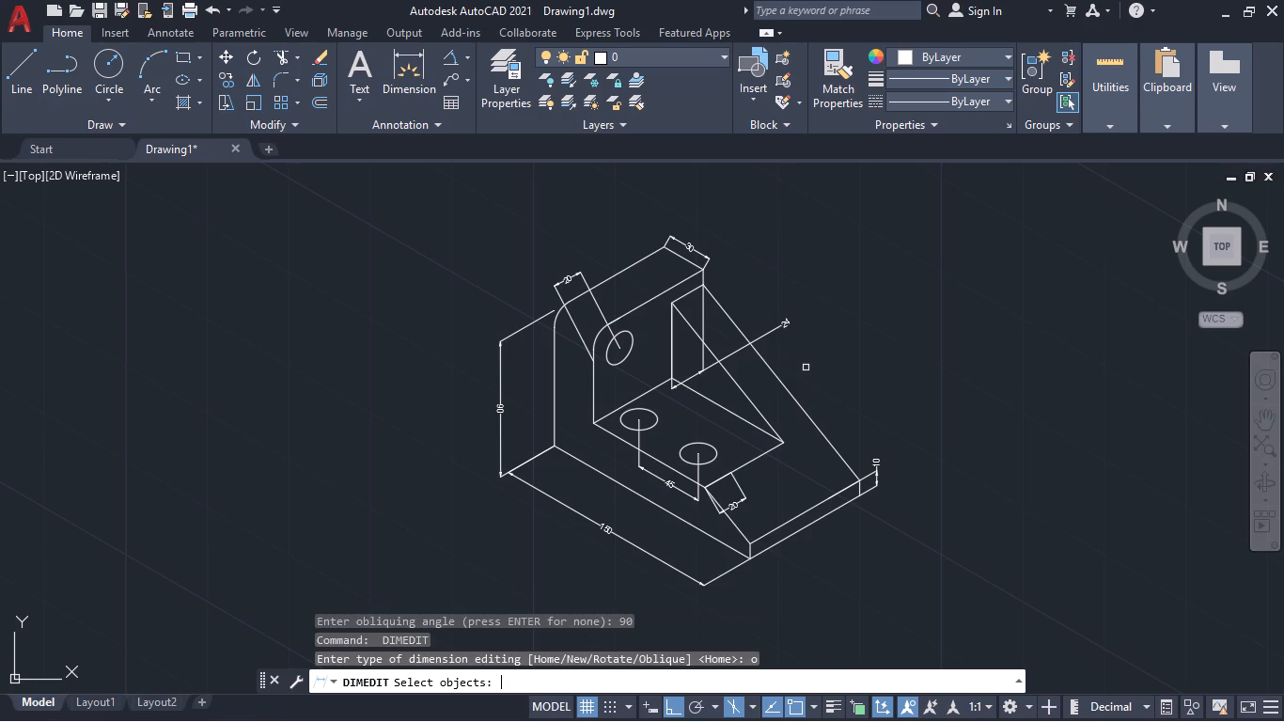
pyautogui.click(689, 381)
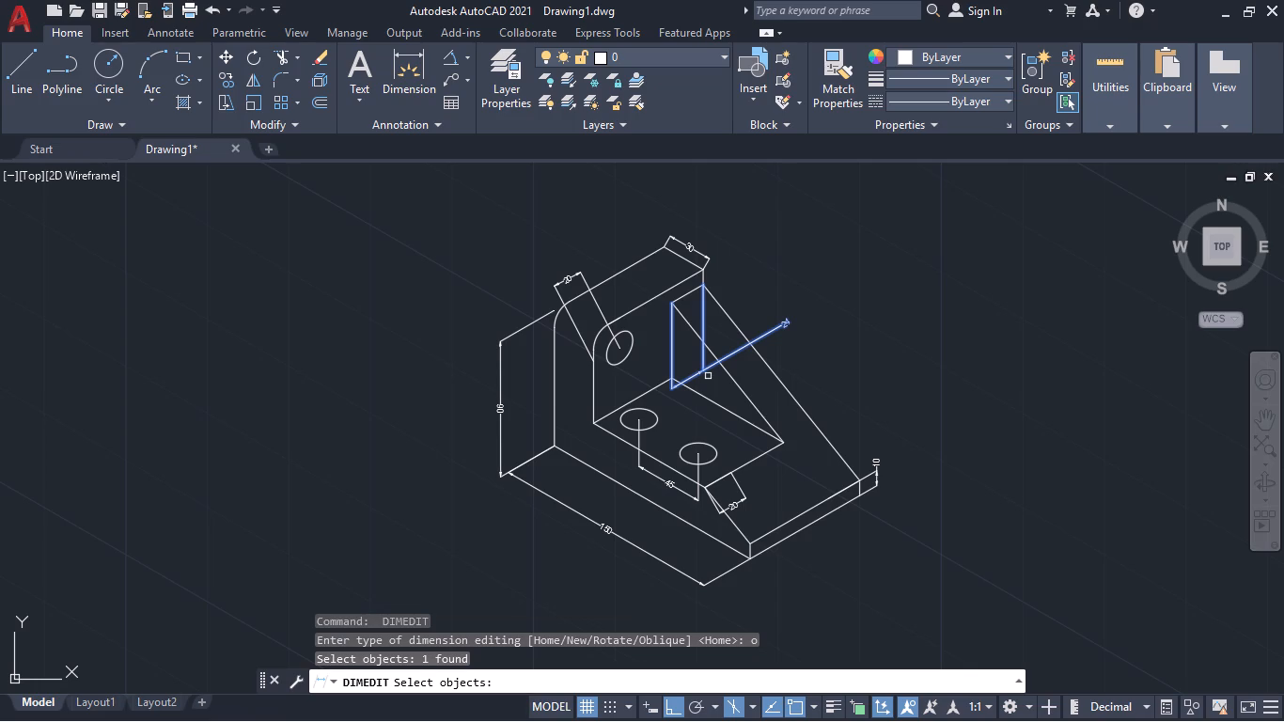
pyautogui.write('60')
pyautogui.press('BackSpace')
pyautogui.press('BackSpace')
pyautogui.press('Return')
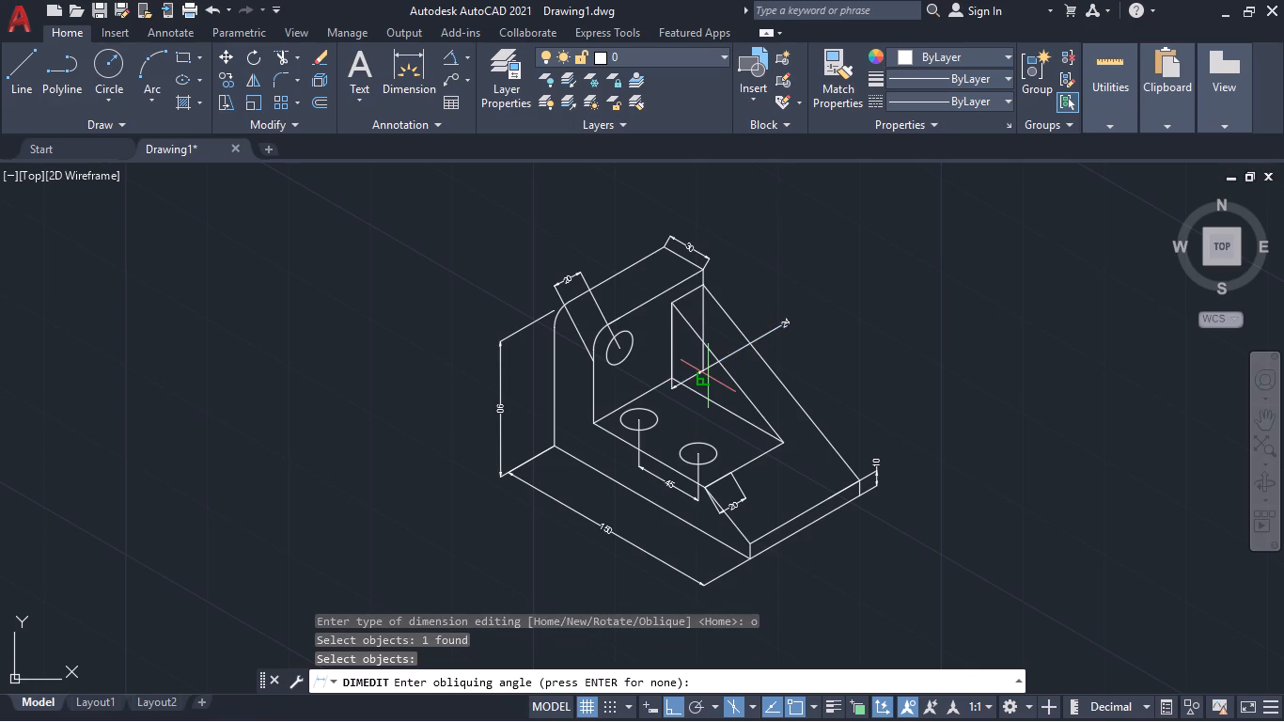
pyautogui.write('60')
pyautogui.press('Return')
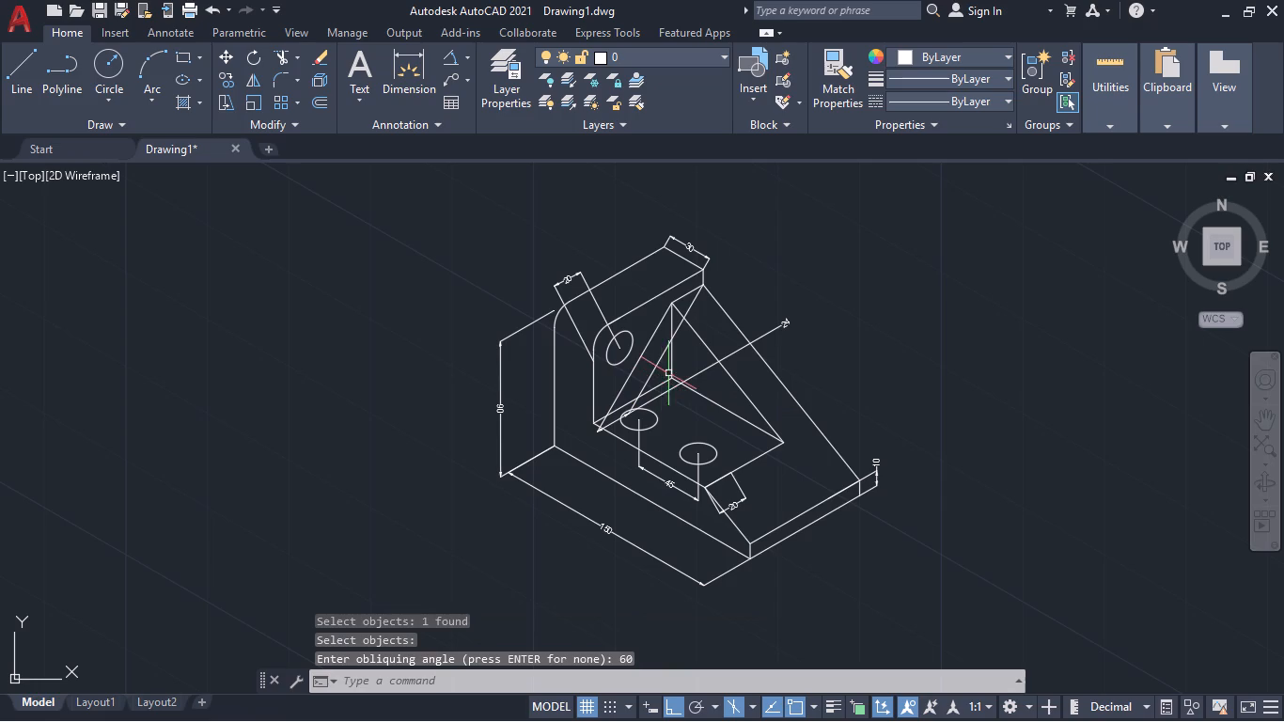
# Delete the 24 width dimension at the top of the sloping rib.
pyautogui.click(661, 354)
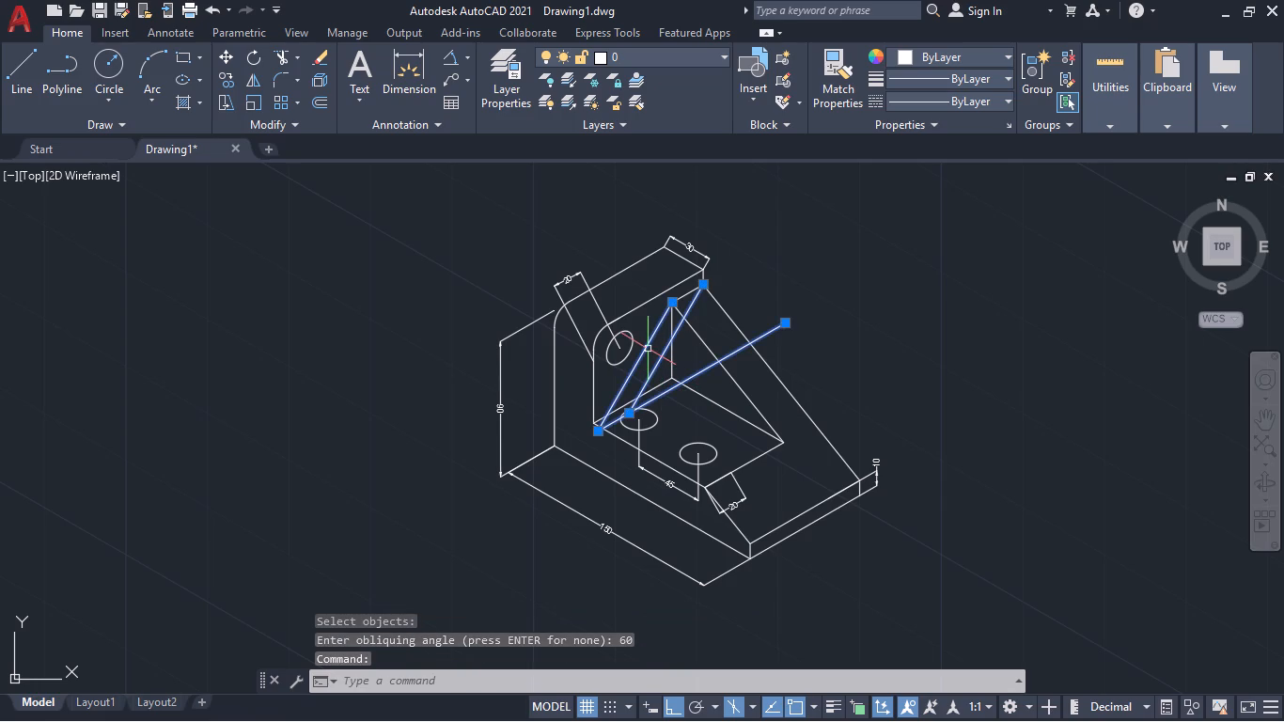
pyautogui.press('Delete')
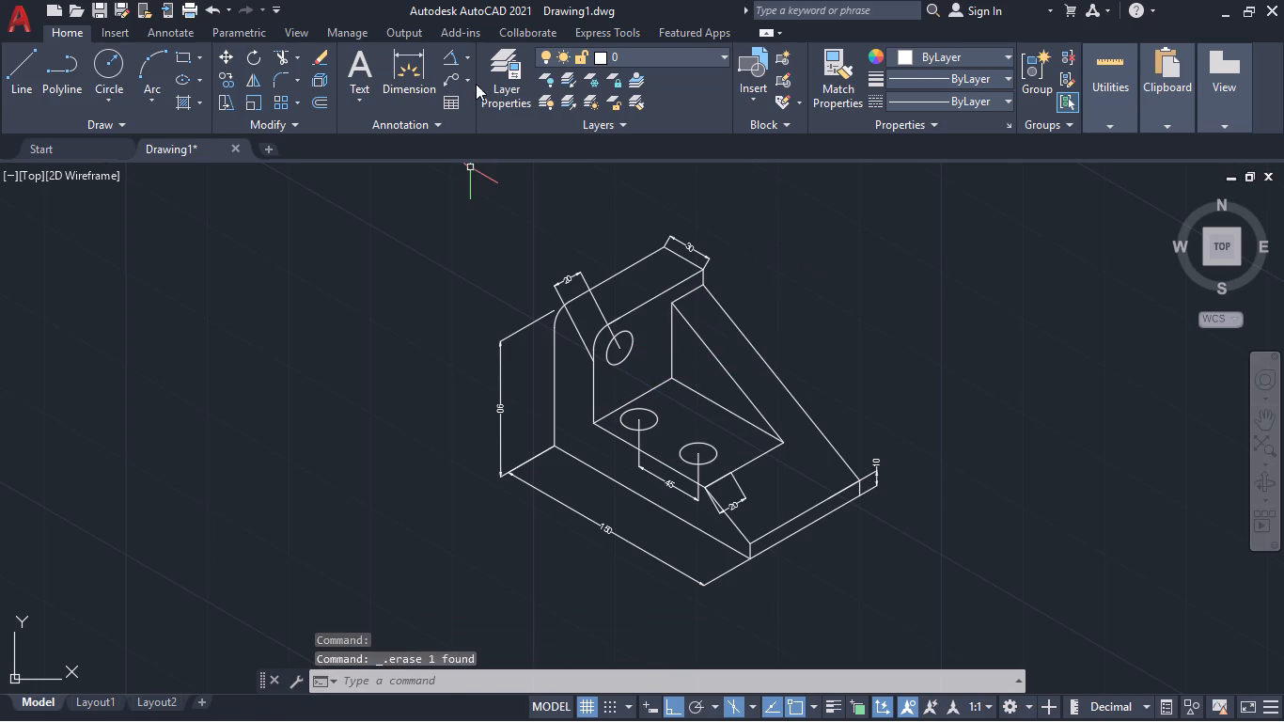
# Add an aligned dimension to the rib's short top edge, placing it below the edge over the sloping face.
pyautogui.click(464, 56)
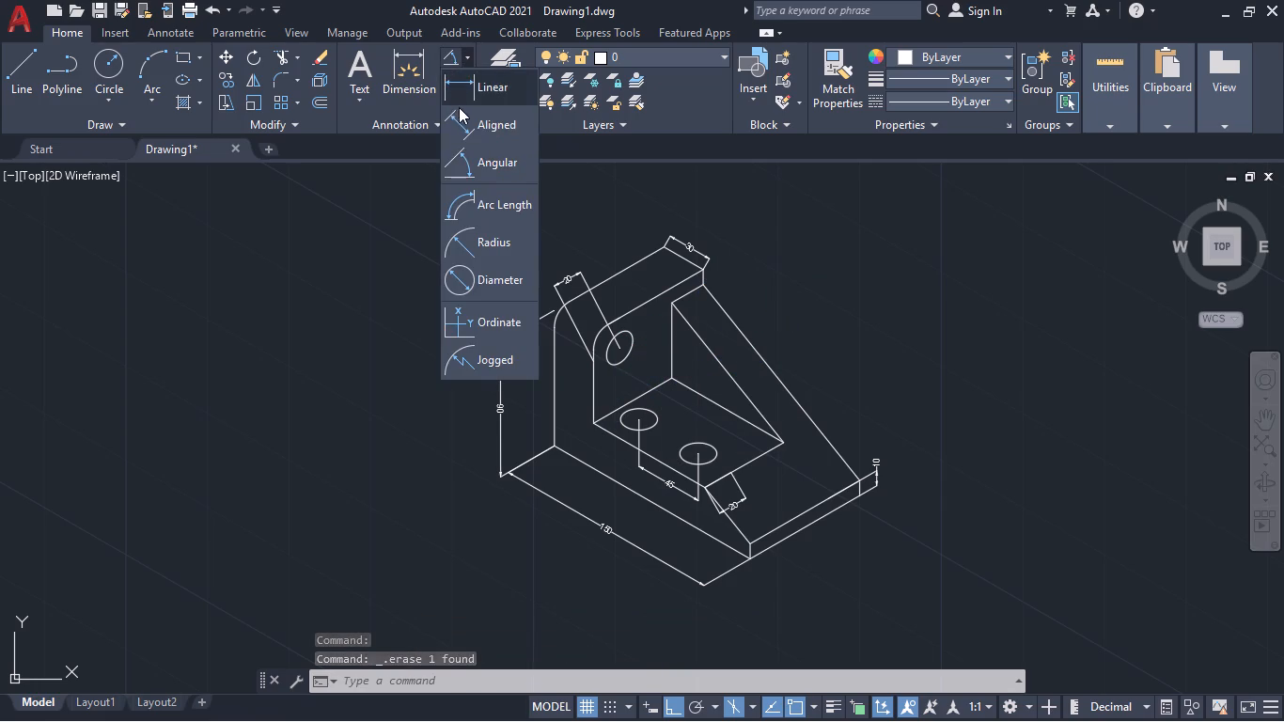
pyautogui.click(462, 115)
pyautogui.press('space')
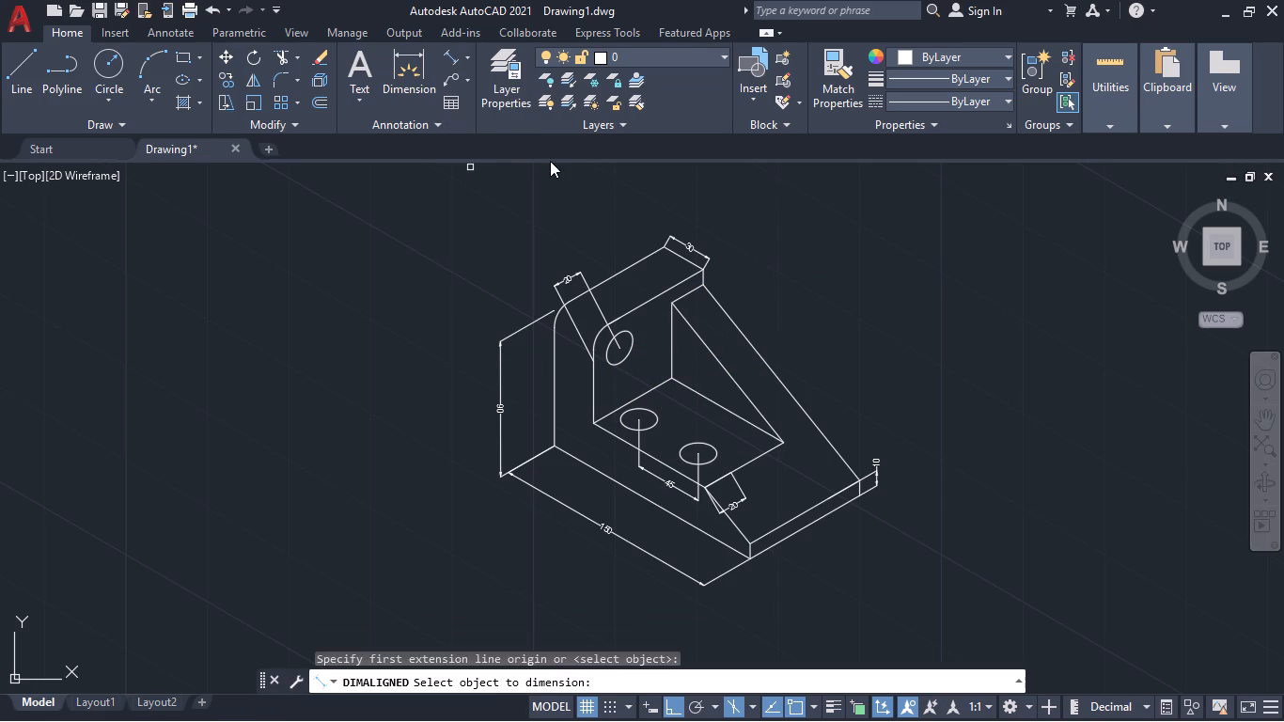
pyautogui.click(691, 290)
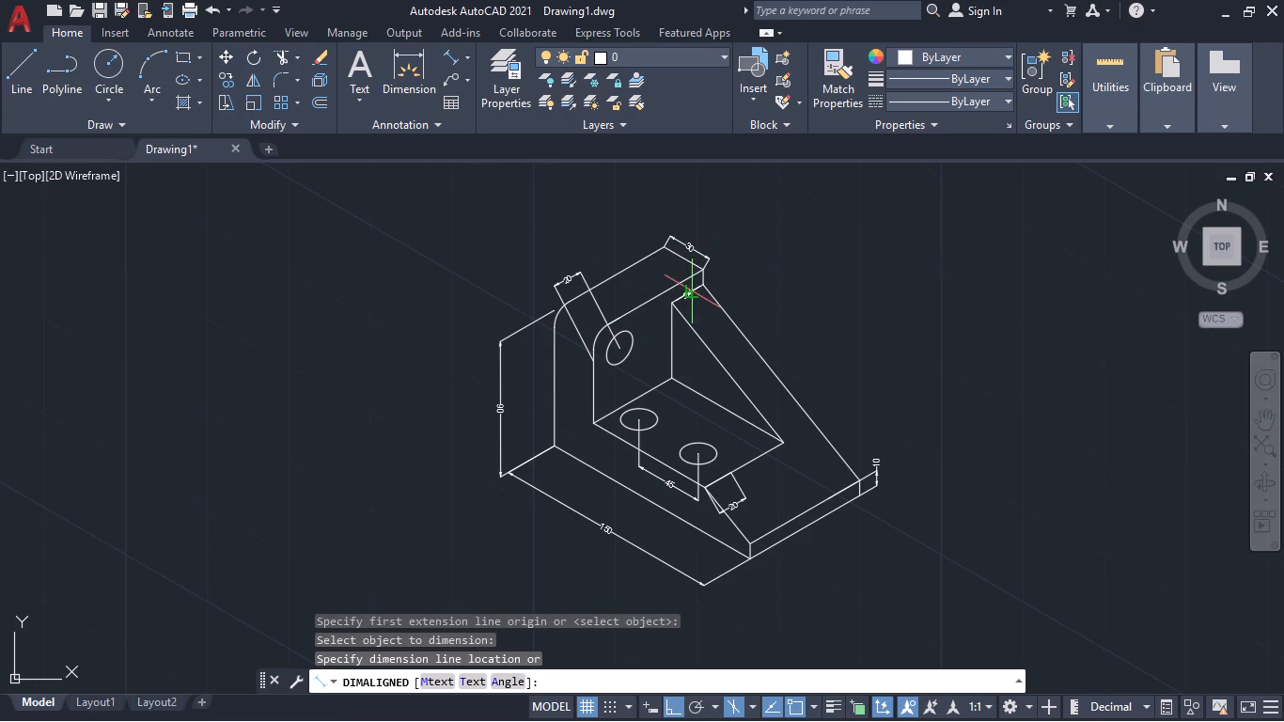
pyautogui.click(766, 348)
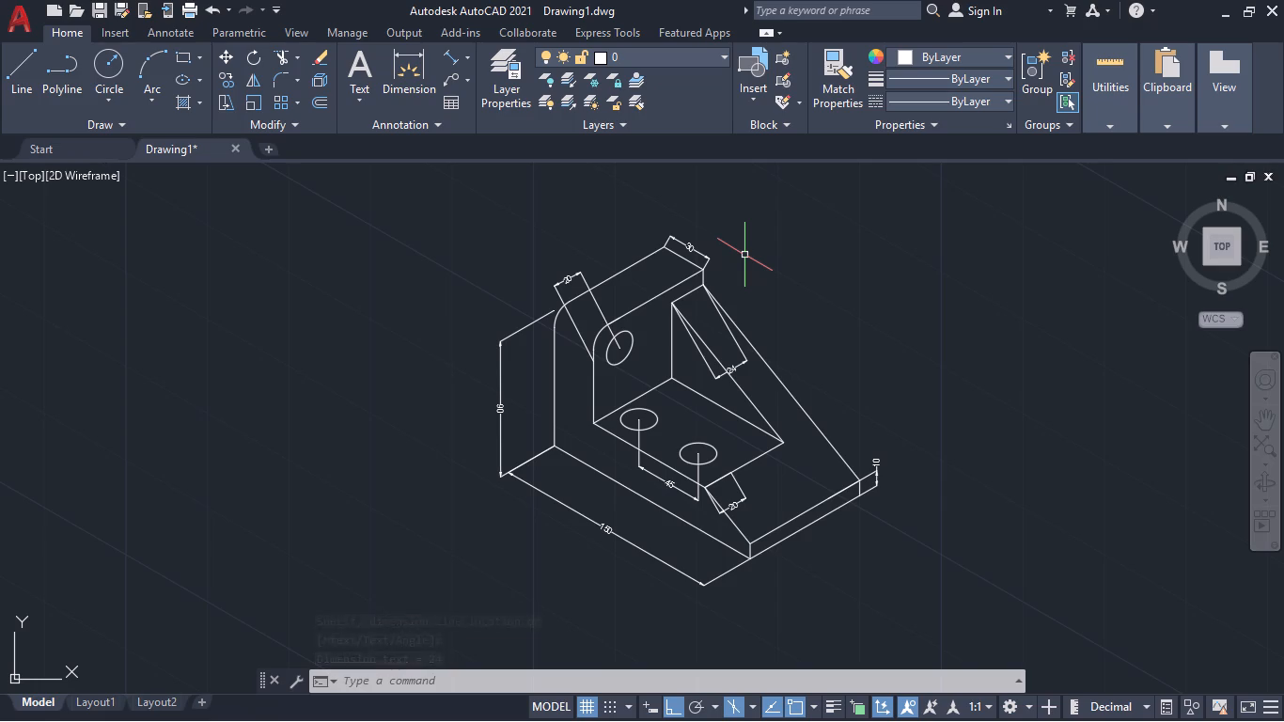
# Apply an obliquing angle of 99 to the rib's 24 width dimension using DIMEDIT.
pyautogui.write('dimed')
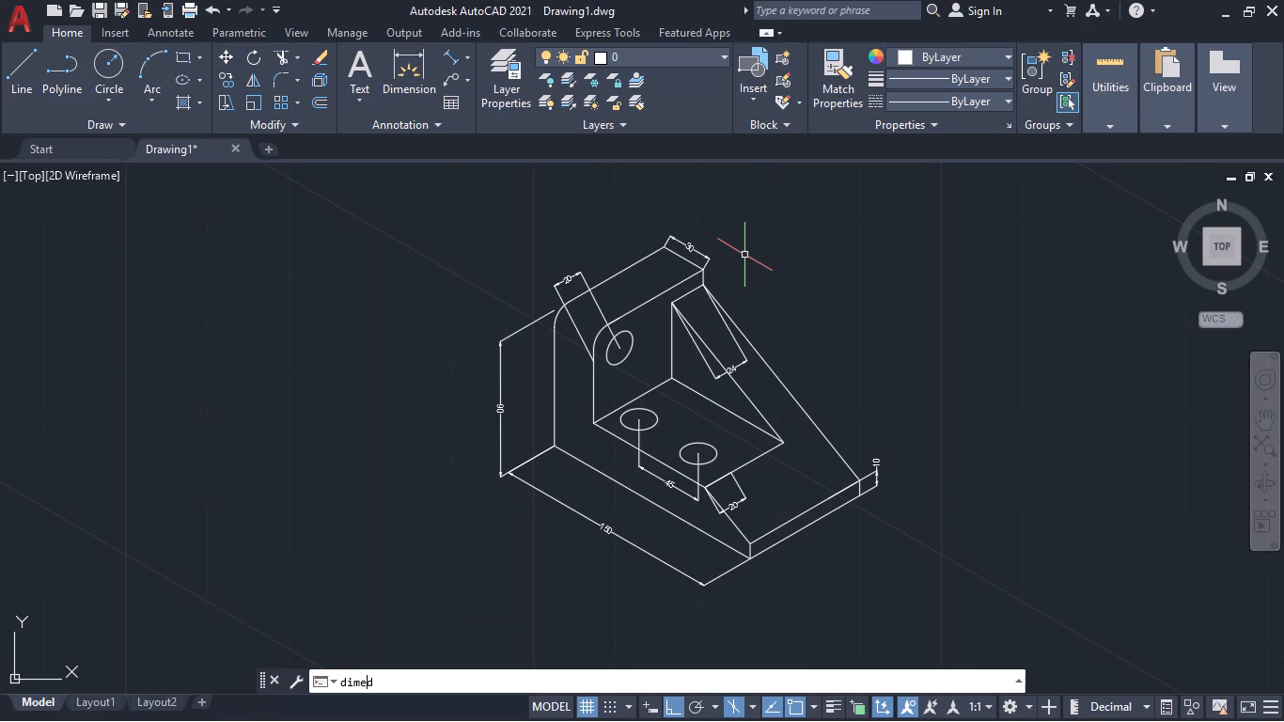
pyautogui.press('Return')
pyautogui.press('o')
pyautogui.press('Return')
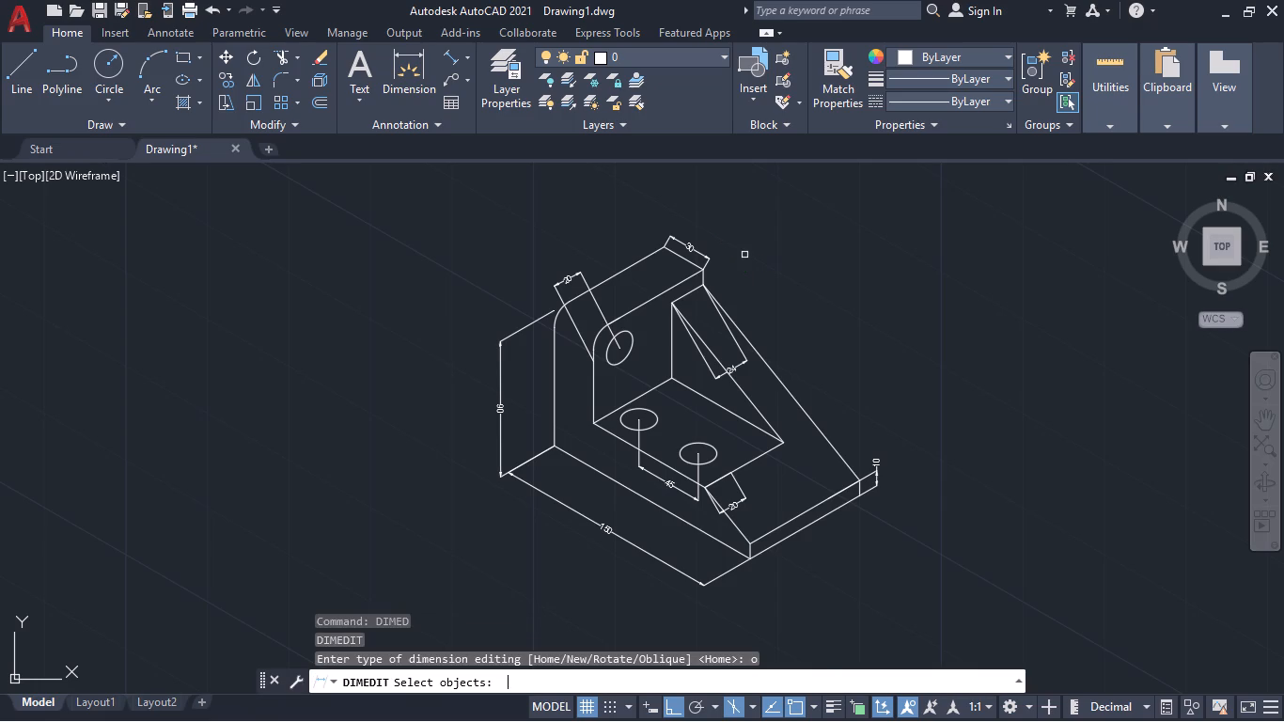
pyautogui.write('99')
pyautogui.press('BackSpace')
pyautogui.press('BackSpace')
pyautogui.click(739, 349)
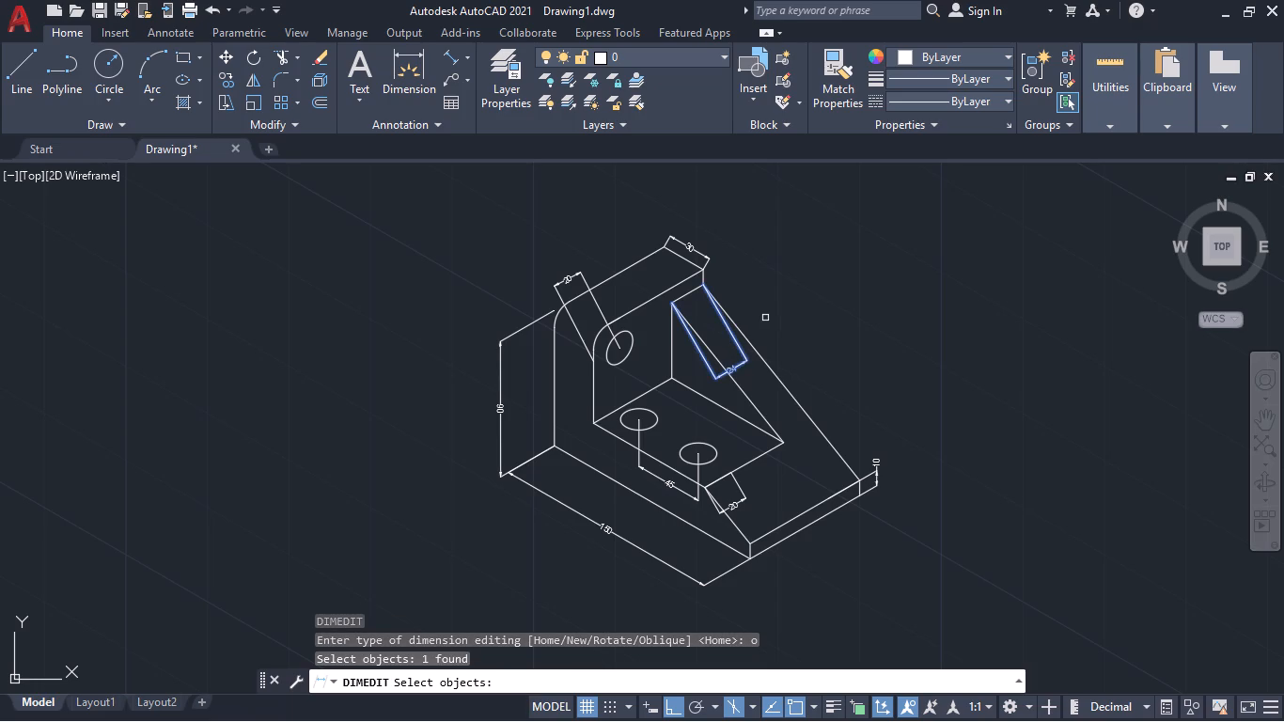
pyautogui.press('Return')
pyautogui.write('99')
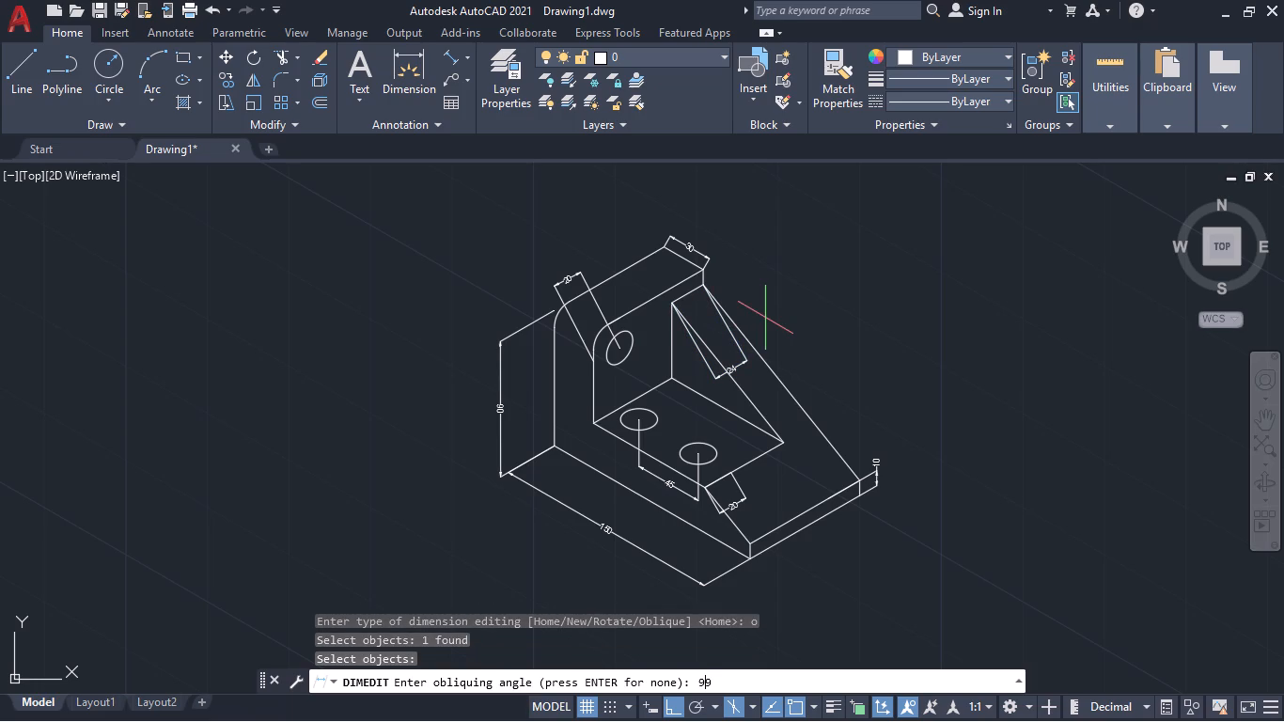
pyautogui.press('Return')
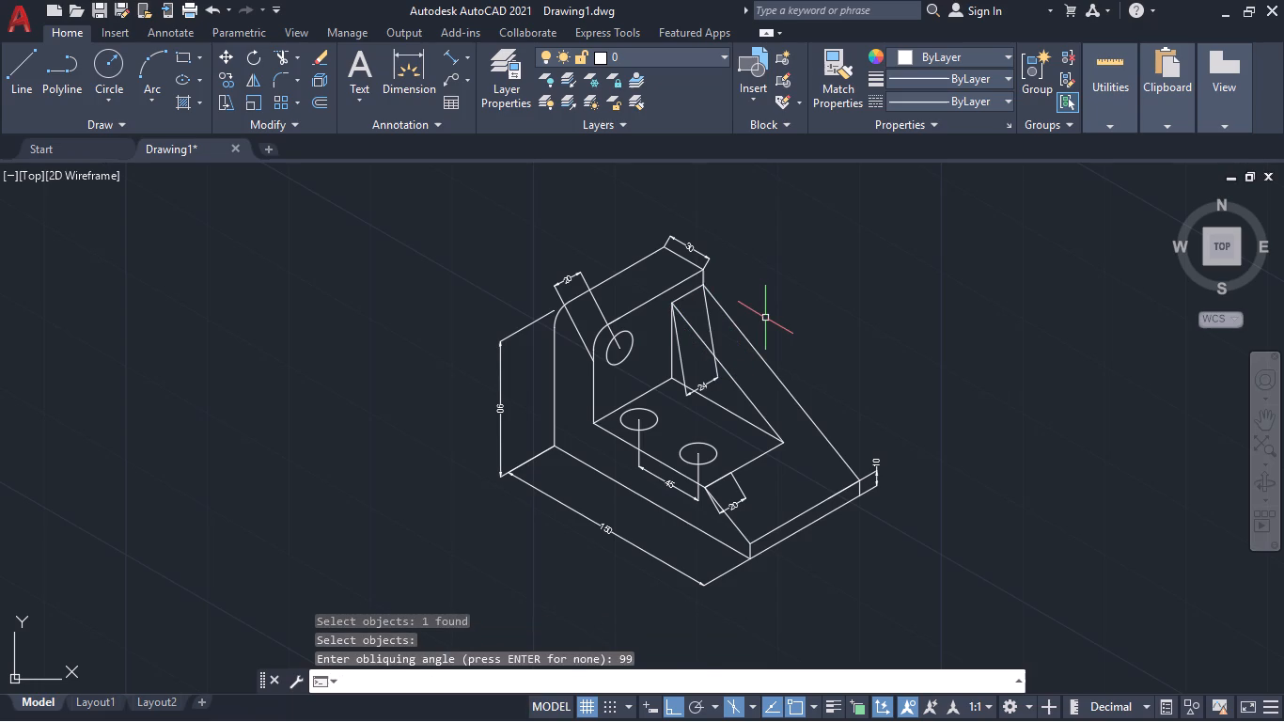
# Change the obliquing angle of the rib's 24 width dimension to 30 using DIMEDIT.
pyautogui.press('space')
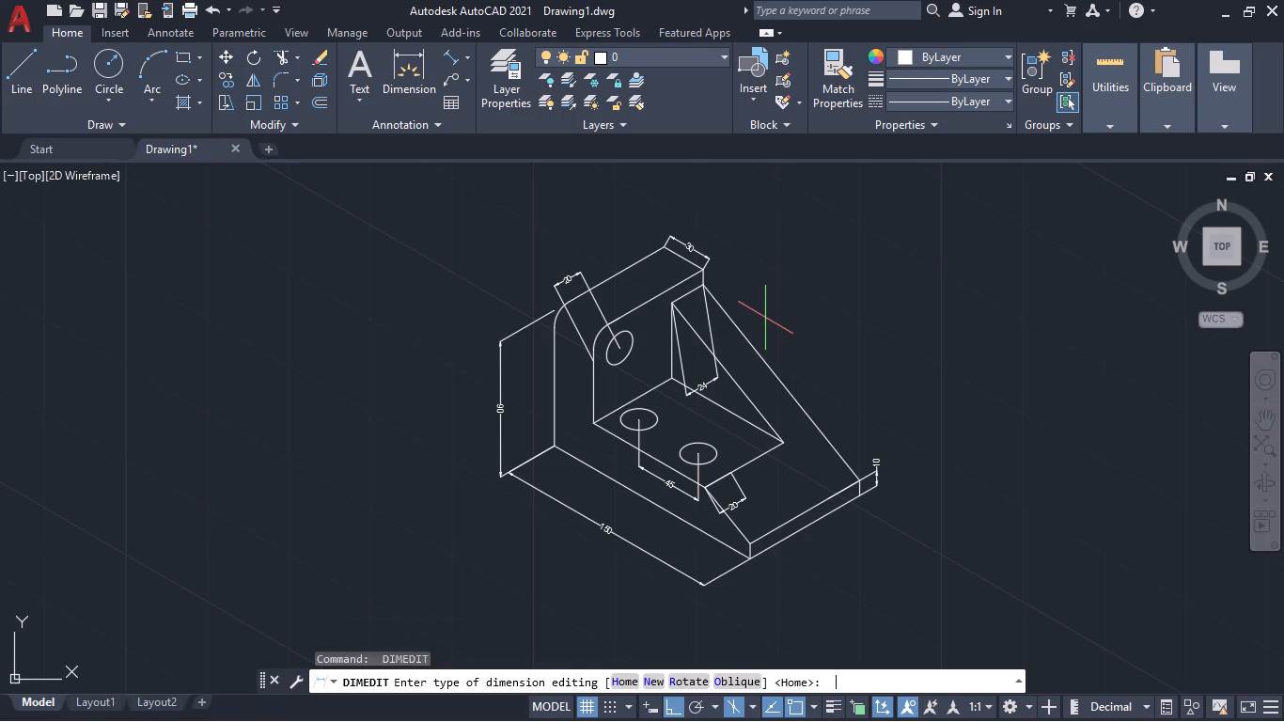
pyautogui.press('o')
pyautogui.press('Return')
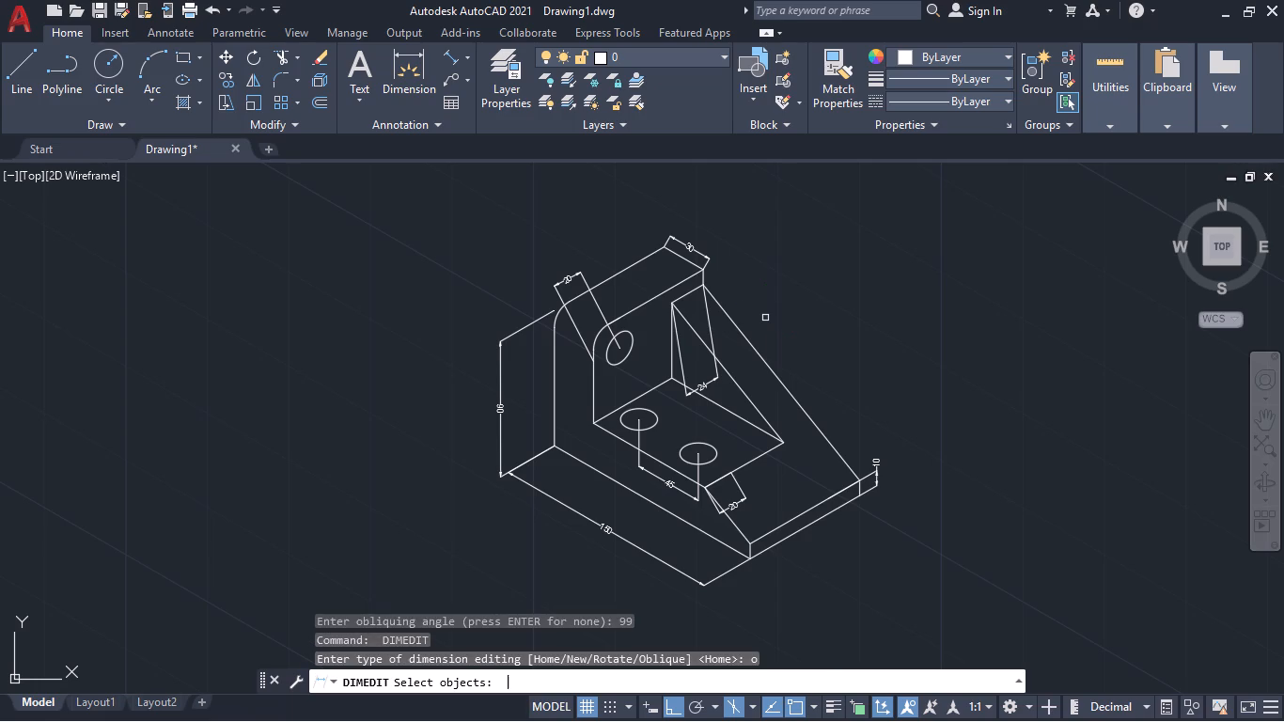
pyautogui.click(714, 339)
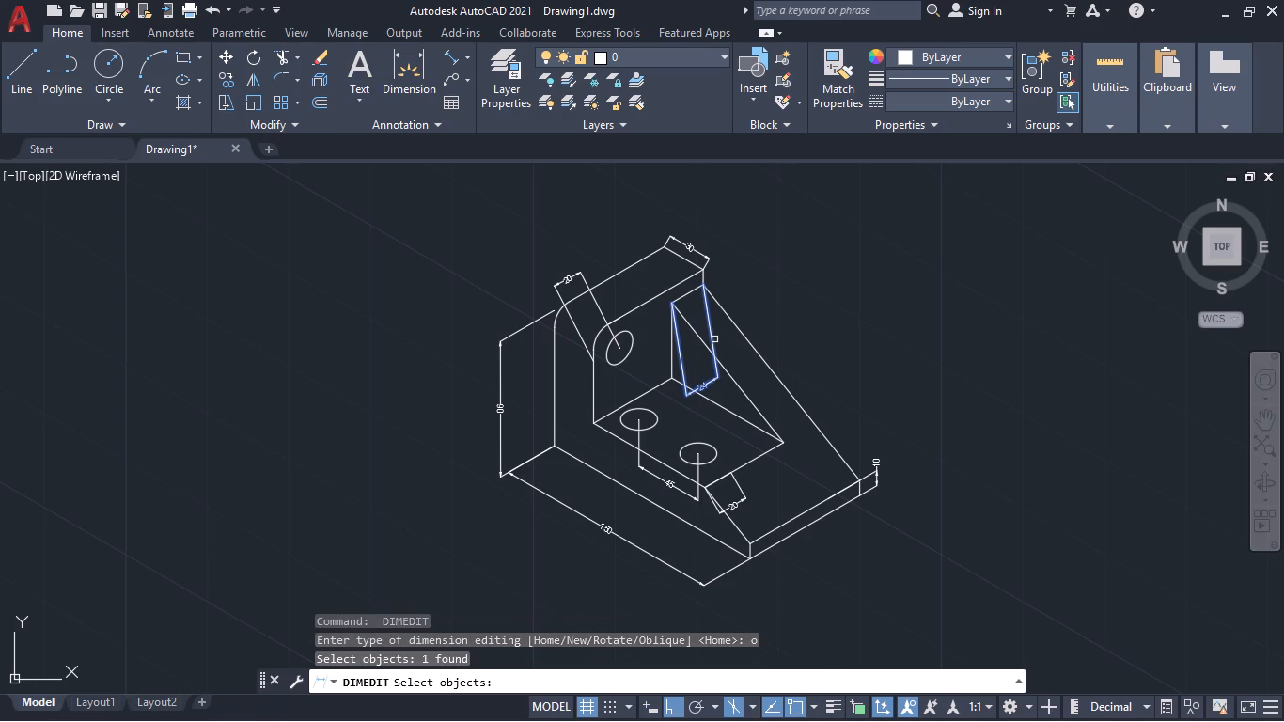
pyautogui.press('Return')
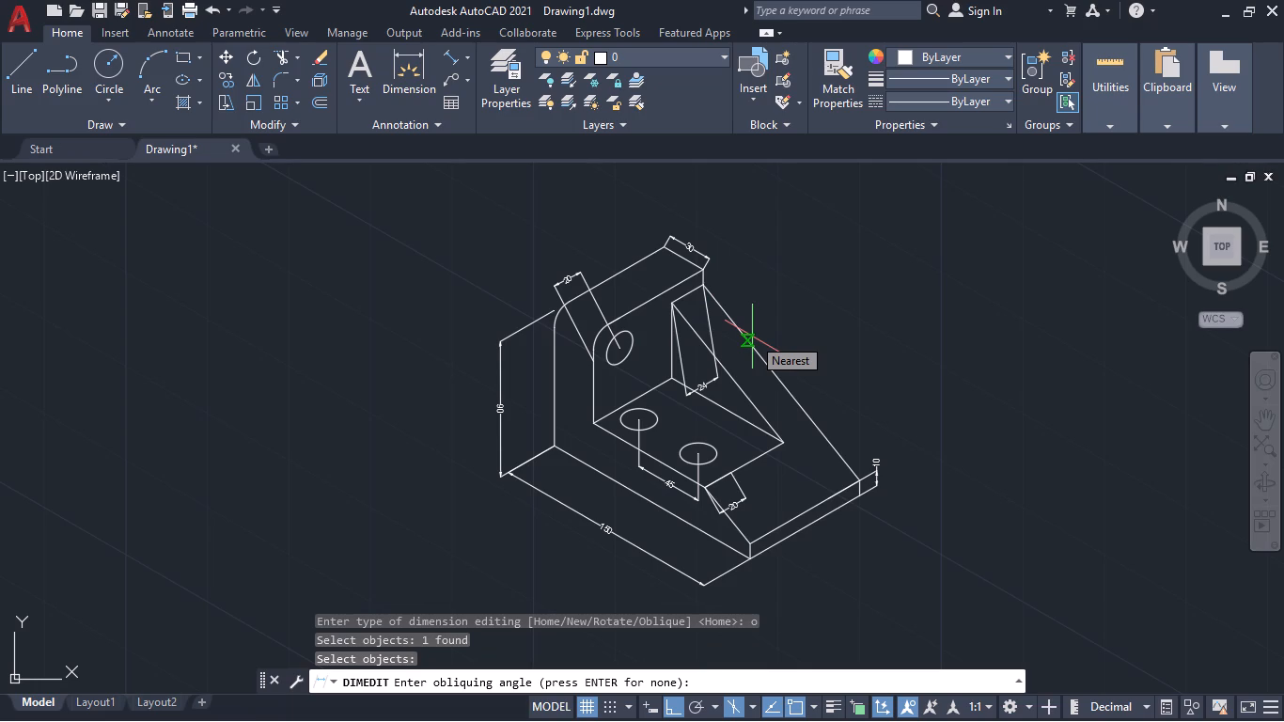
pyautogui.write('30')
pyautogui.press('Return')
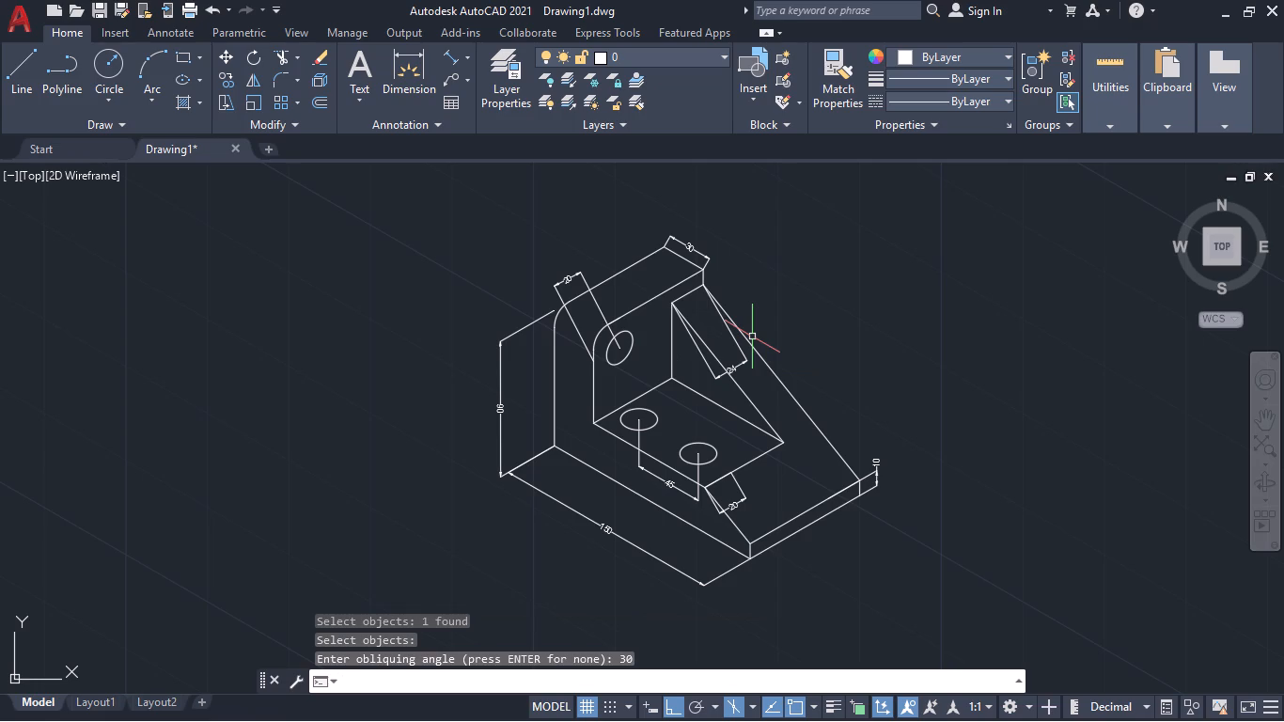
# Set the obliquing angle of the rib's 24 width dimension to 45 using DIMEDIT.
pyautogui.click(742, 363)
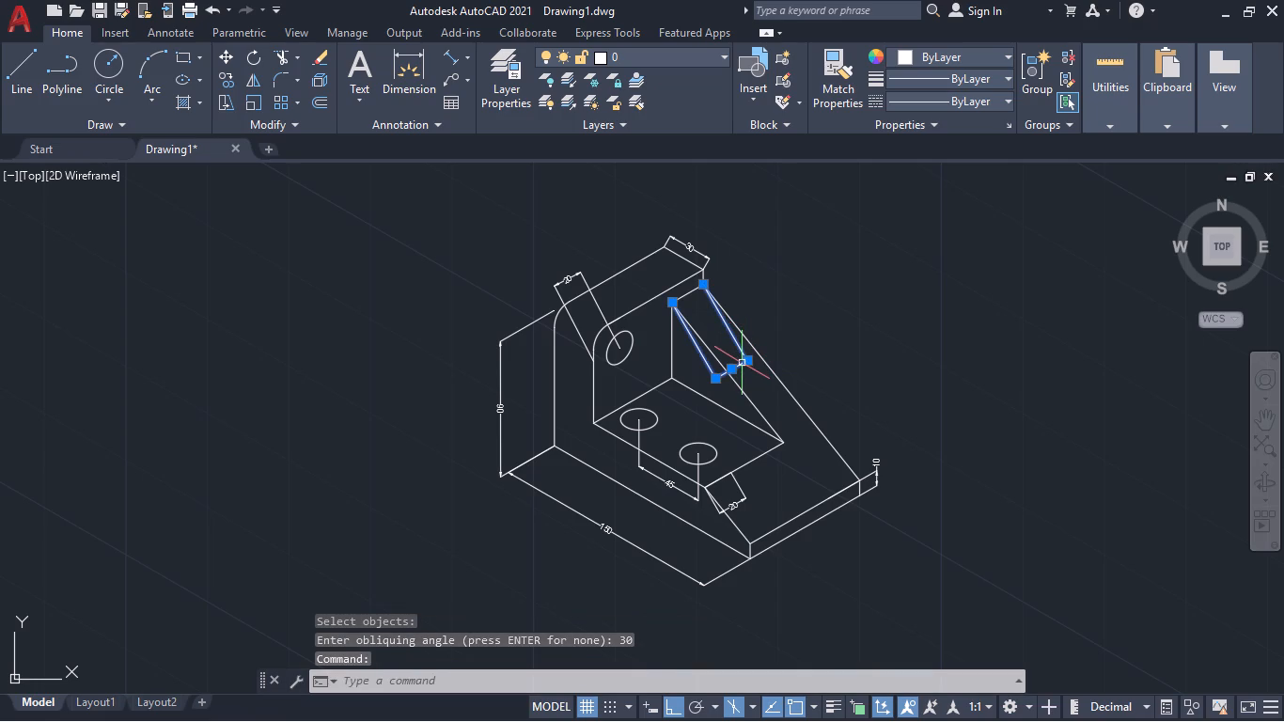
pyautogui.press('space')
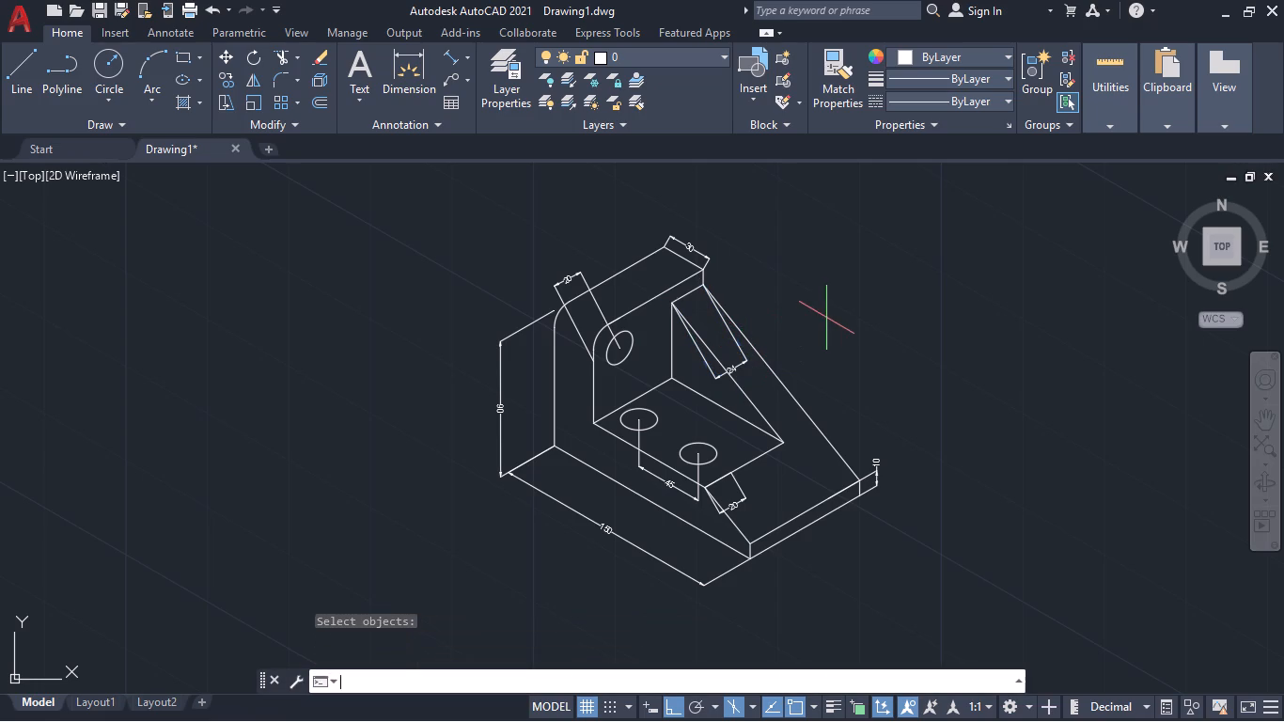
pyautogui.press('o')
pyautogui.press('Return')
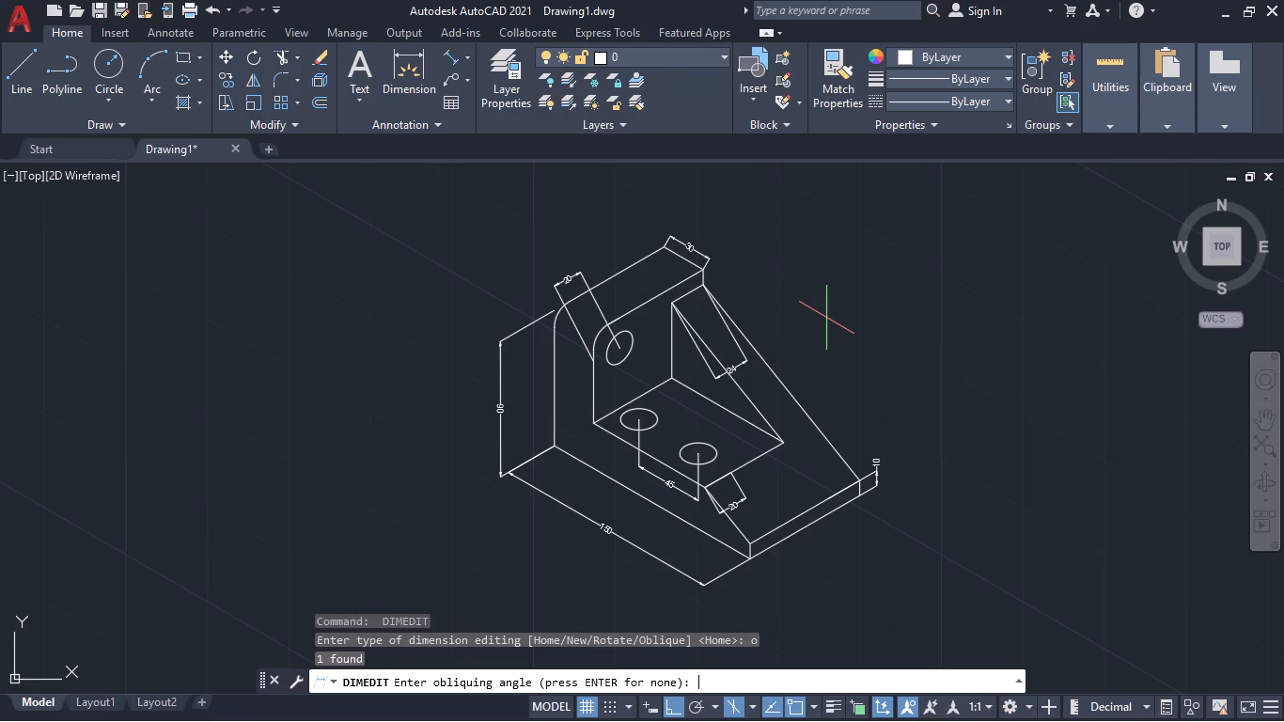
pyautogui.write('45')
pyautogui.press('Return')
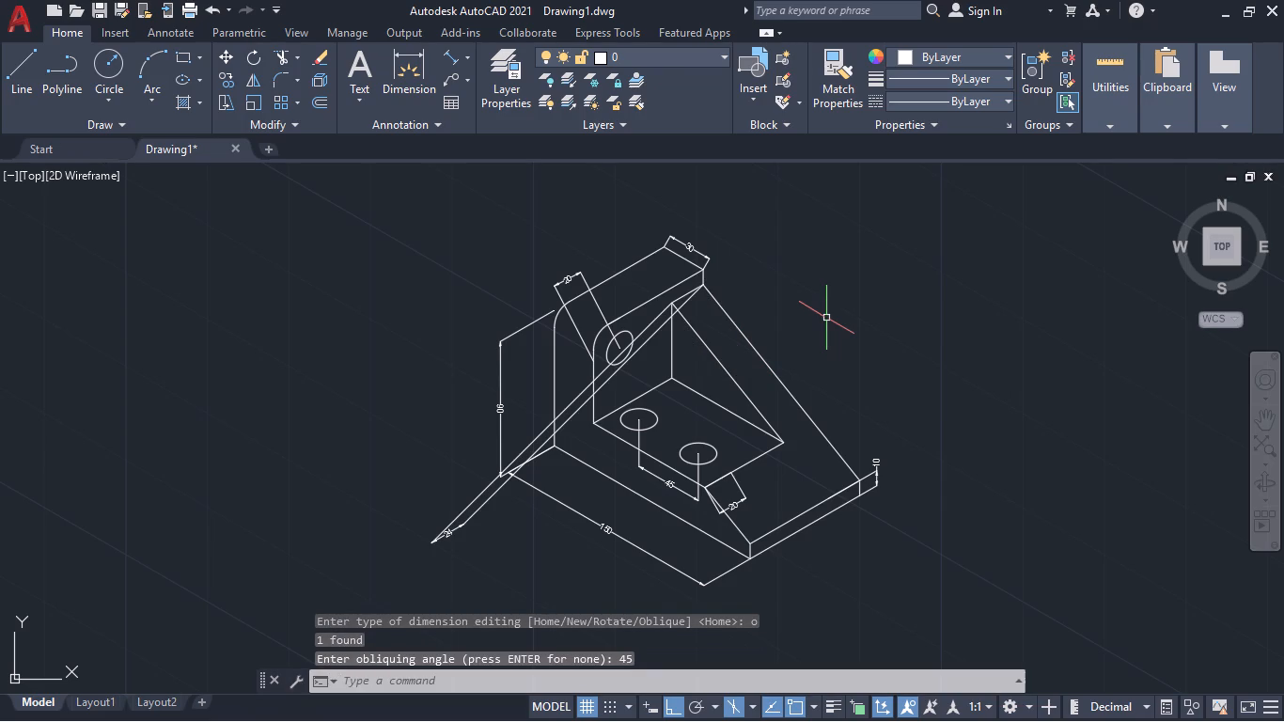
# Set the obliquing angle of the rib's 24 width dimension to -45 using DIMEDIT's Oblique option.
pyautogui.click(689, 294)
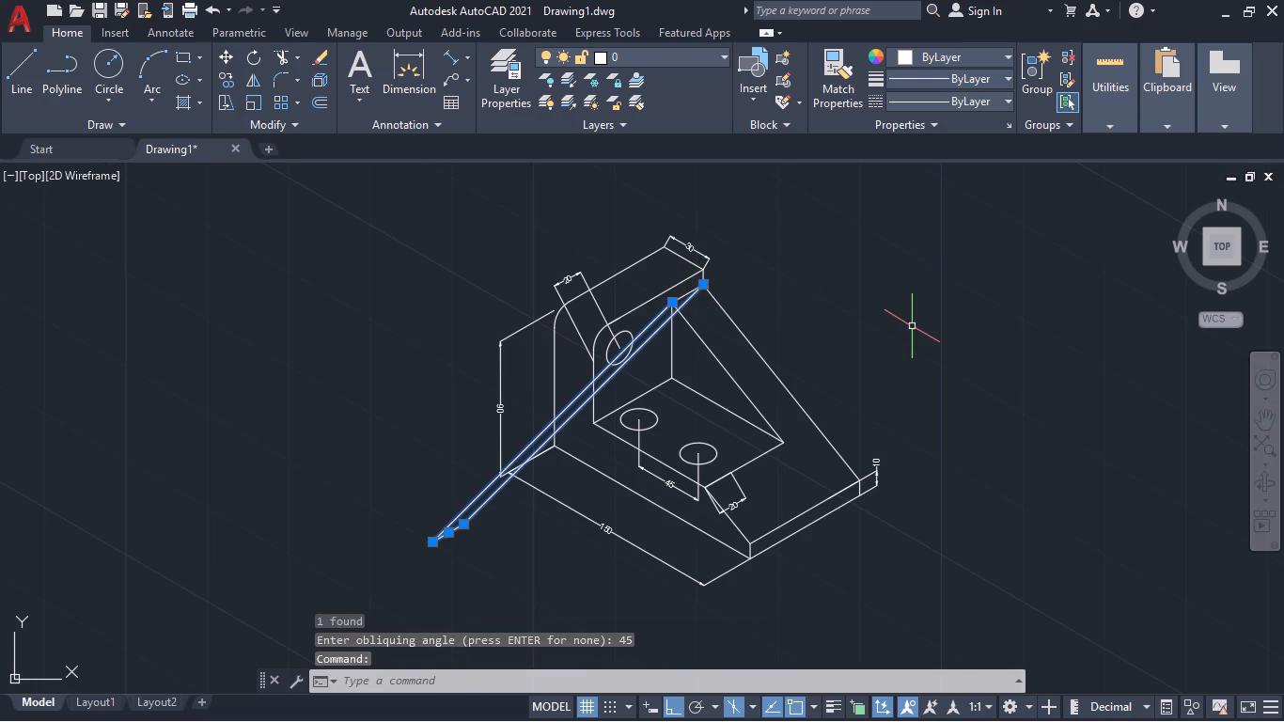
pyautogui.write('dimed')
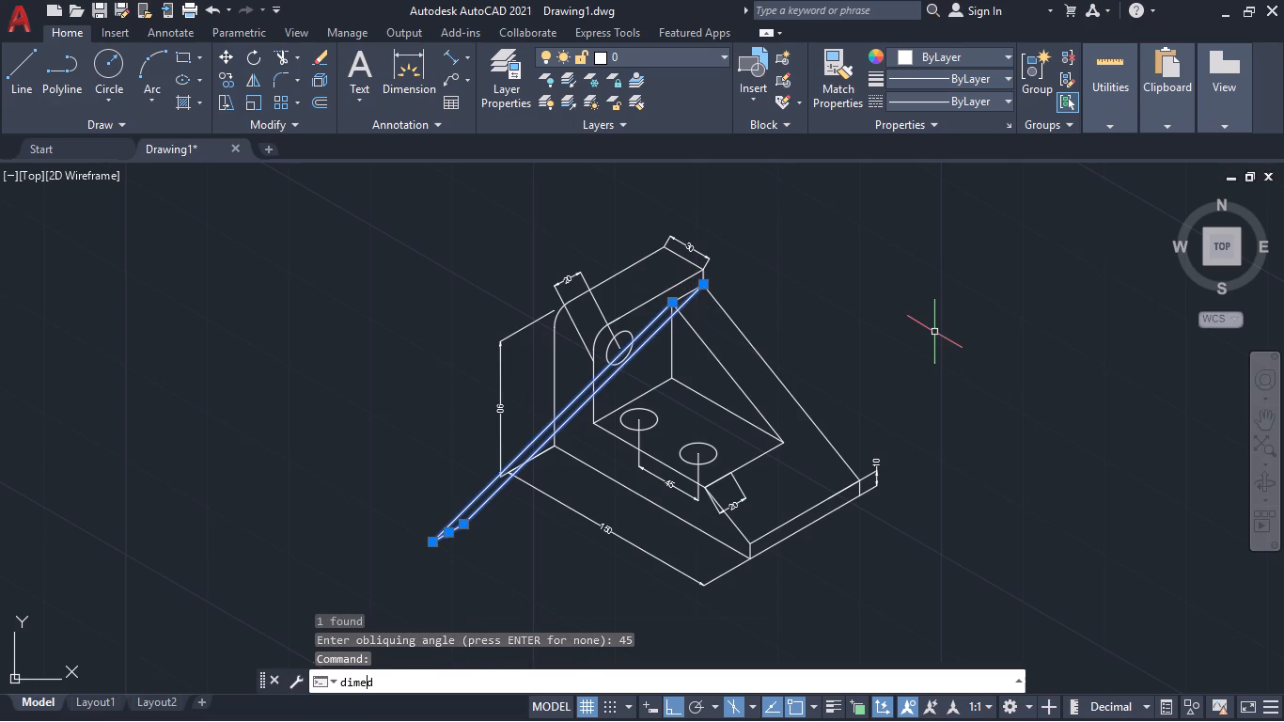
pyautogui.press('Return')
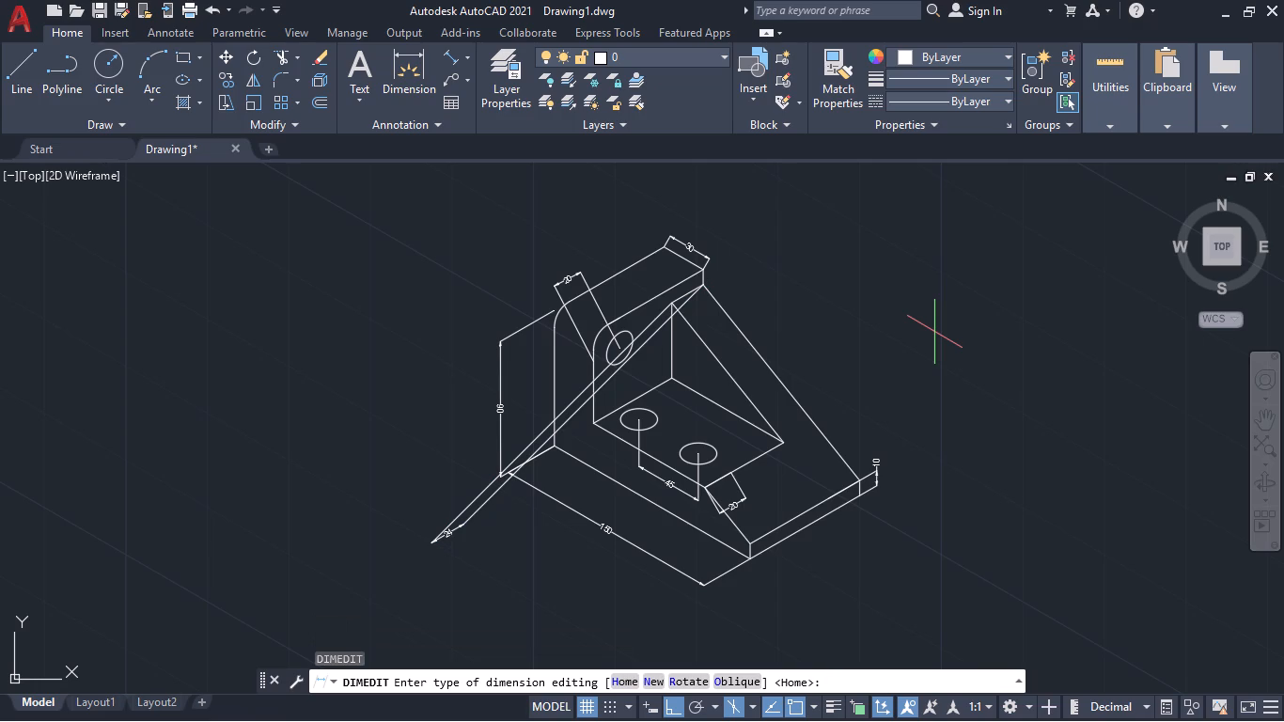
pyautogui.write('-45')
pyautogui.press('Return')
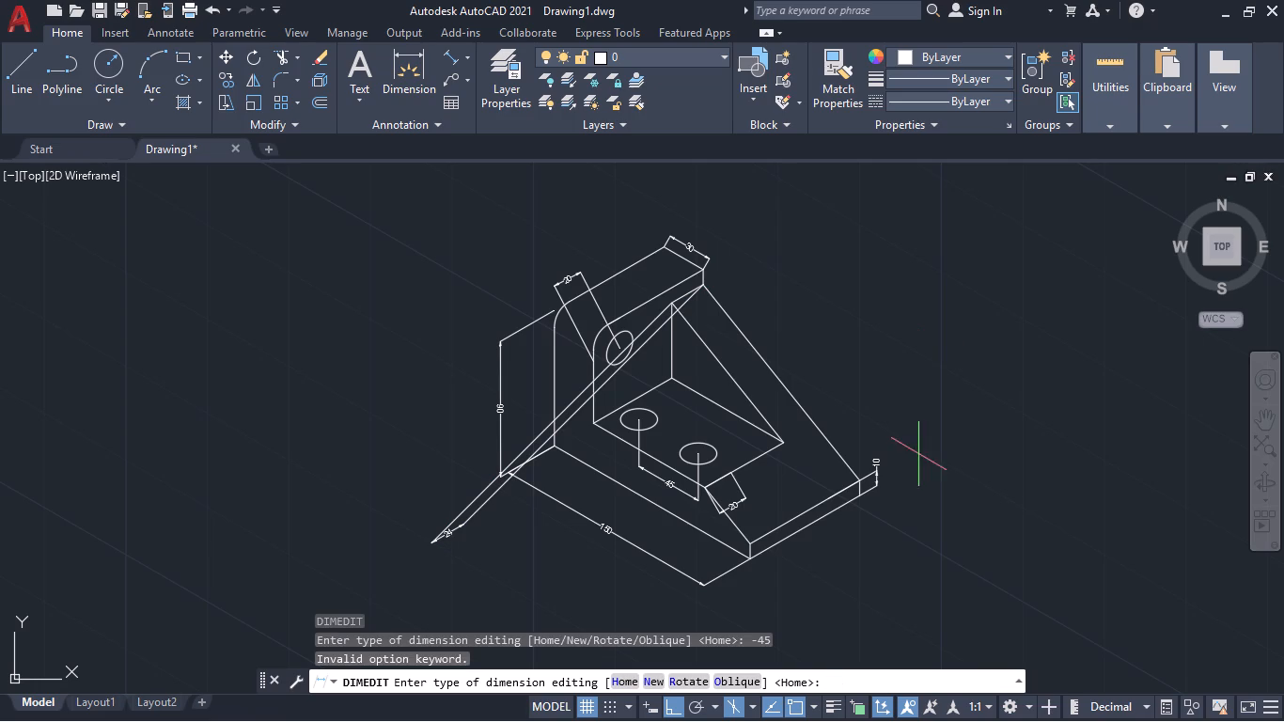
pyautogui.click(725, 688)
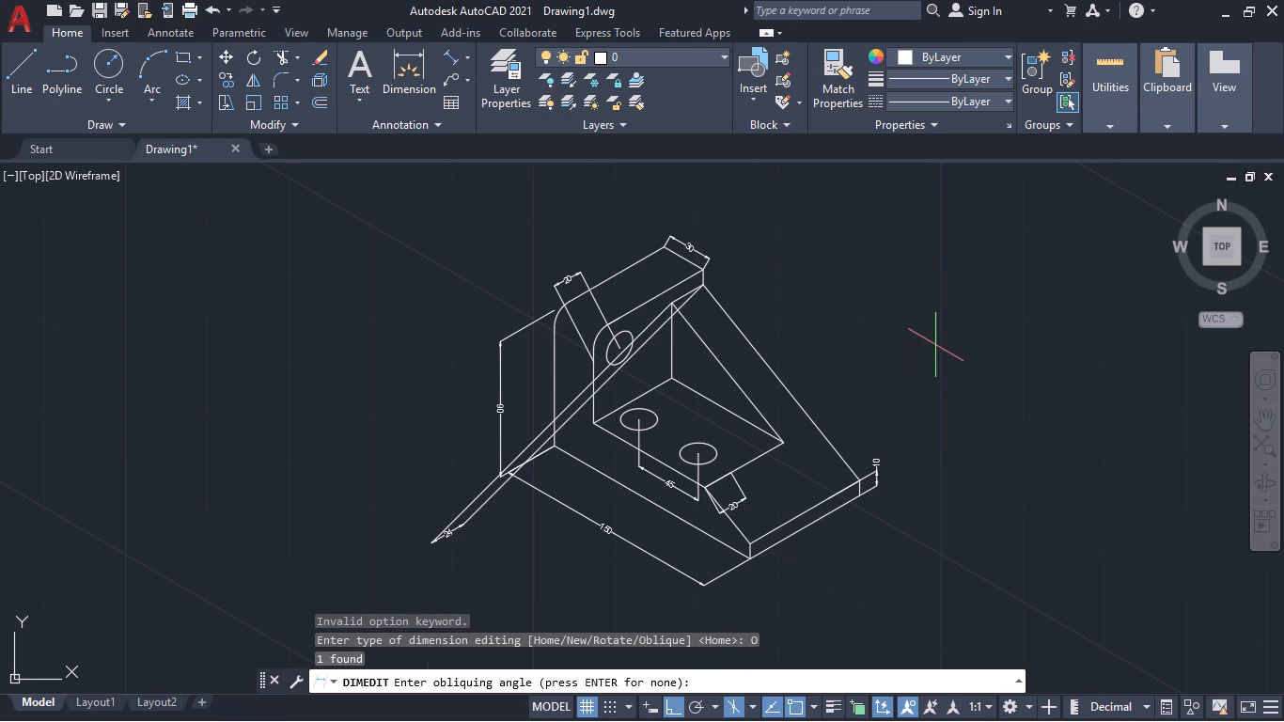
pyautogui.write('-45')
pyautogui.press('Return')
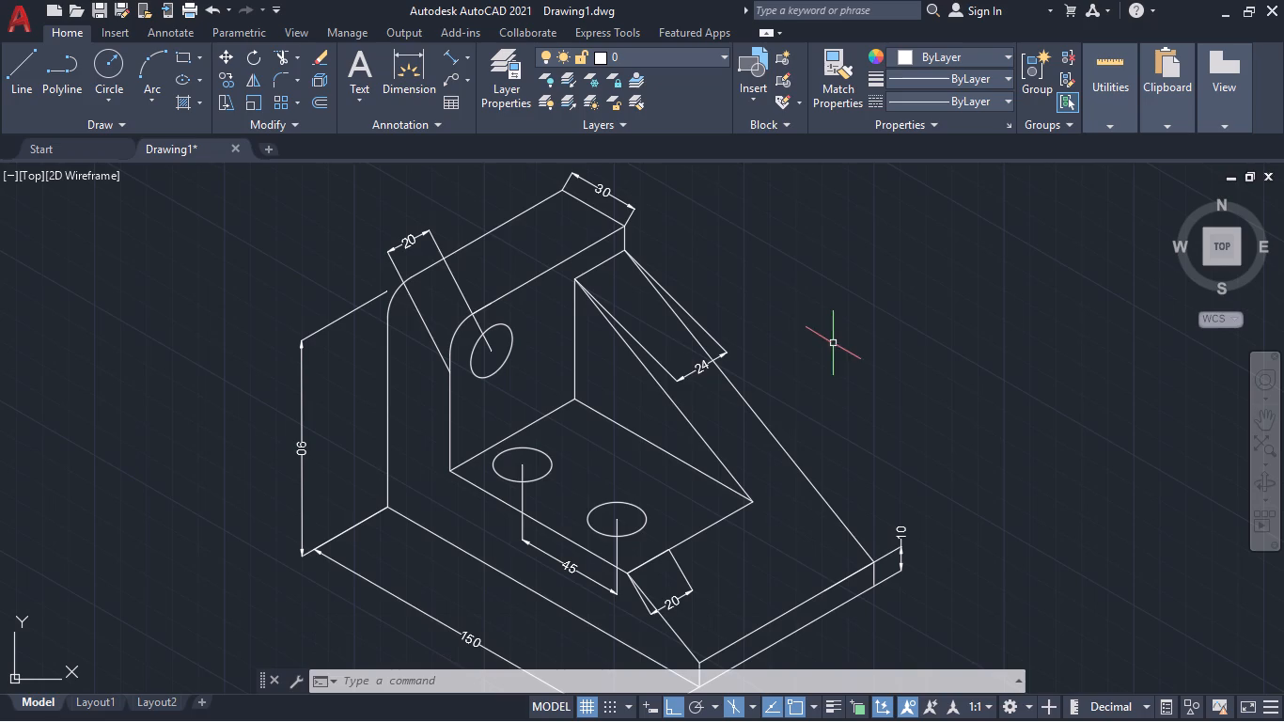
# Set the obliquing angle of the rib's 24 width dimension to 330 using DIMEDIT's Oblique option.
pyautogui.click(686, 373)
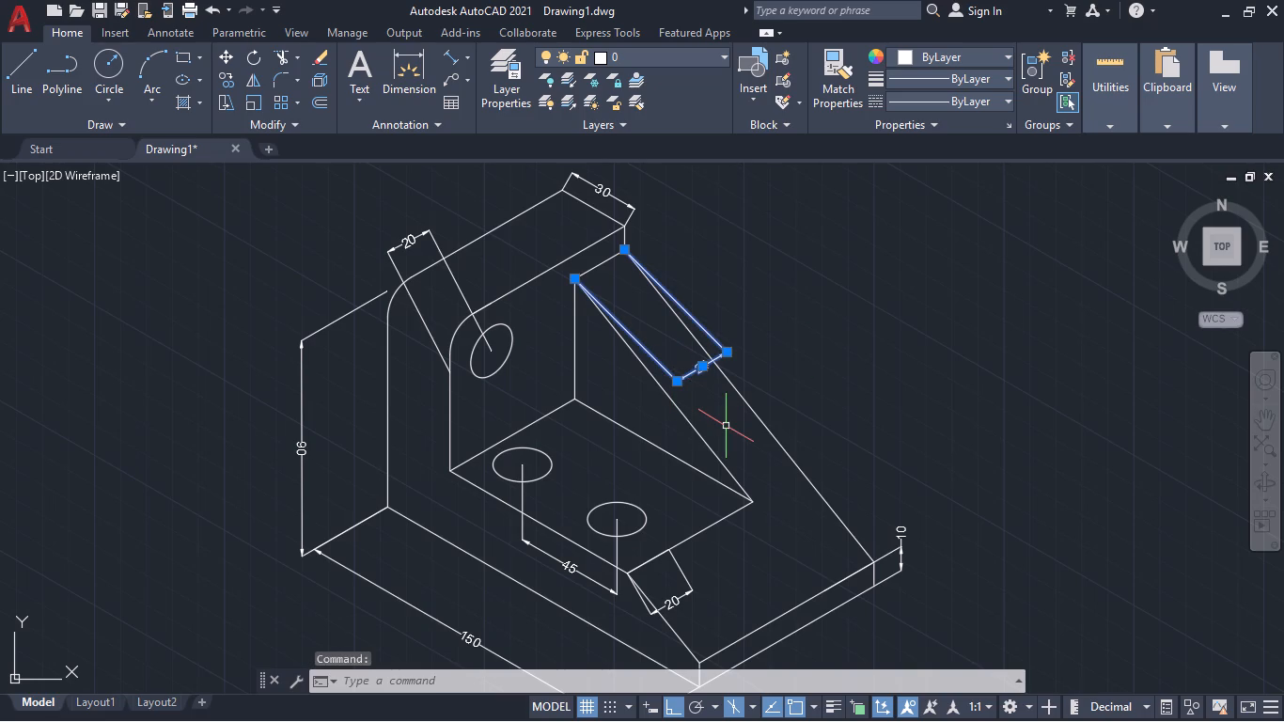
pyautogui.write('dim')
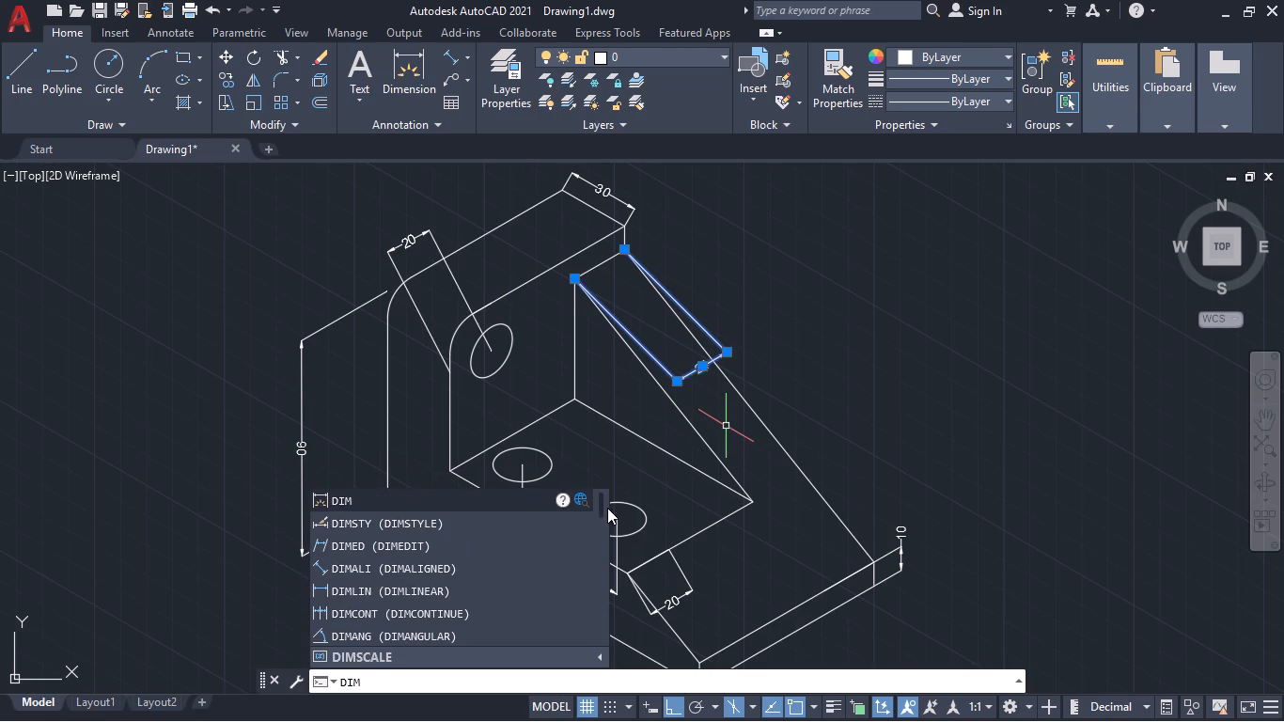
pyautogui.click(450, 541)
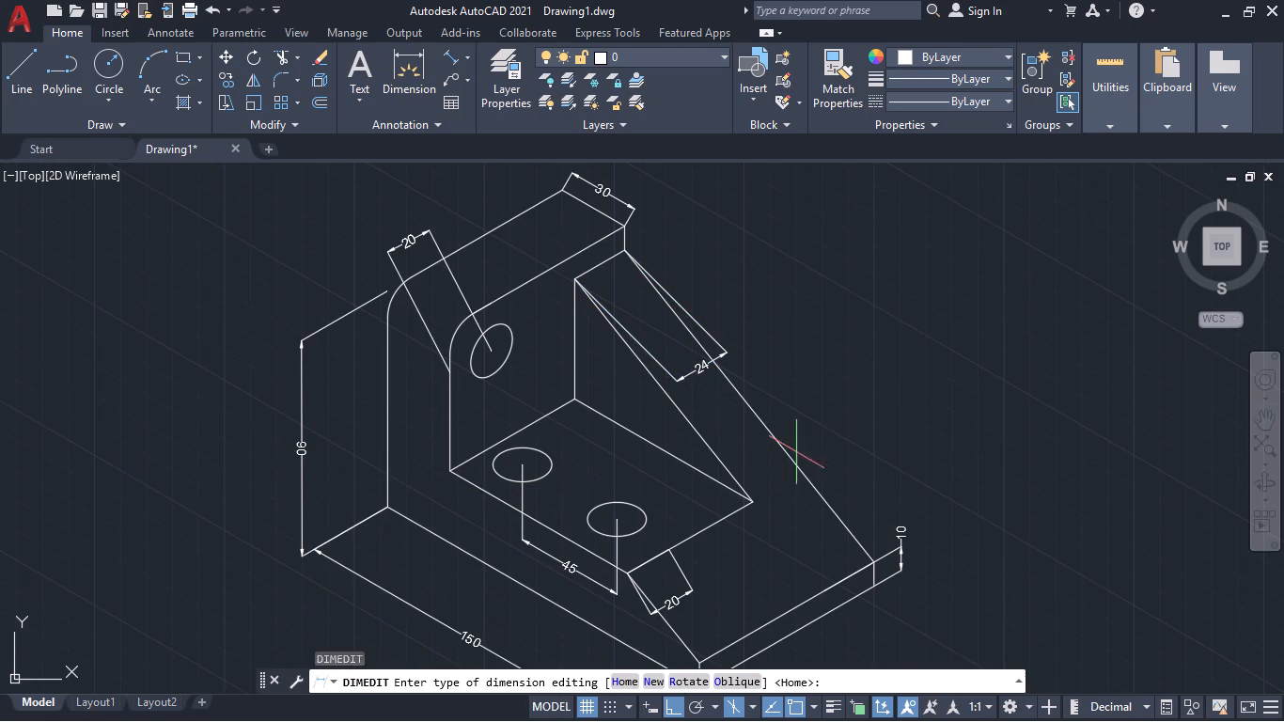
pyautogui.press('o')
pyautogui.press('Return')
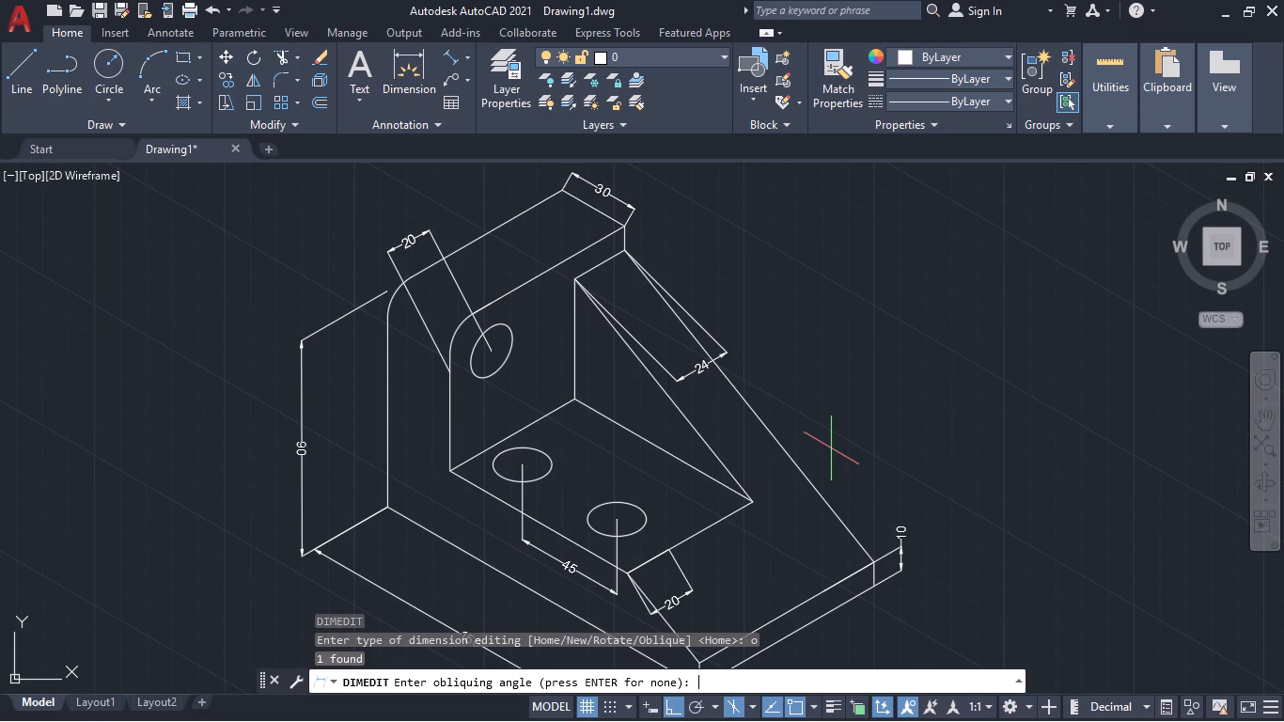
pyautogui.write('330')
pyautogui.press('Return')
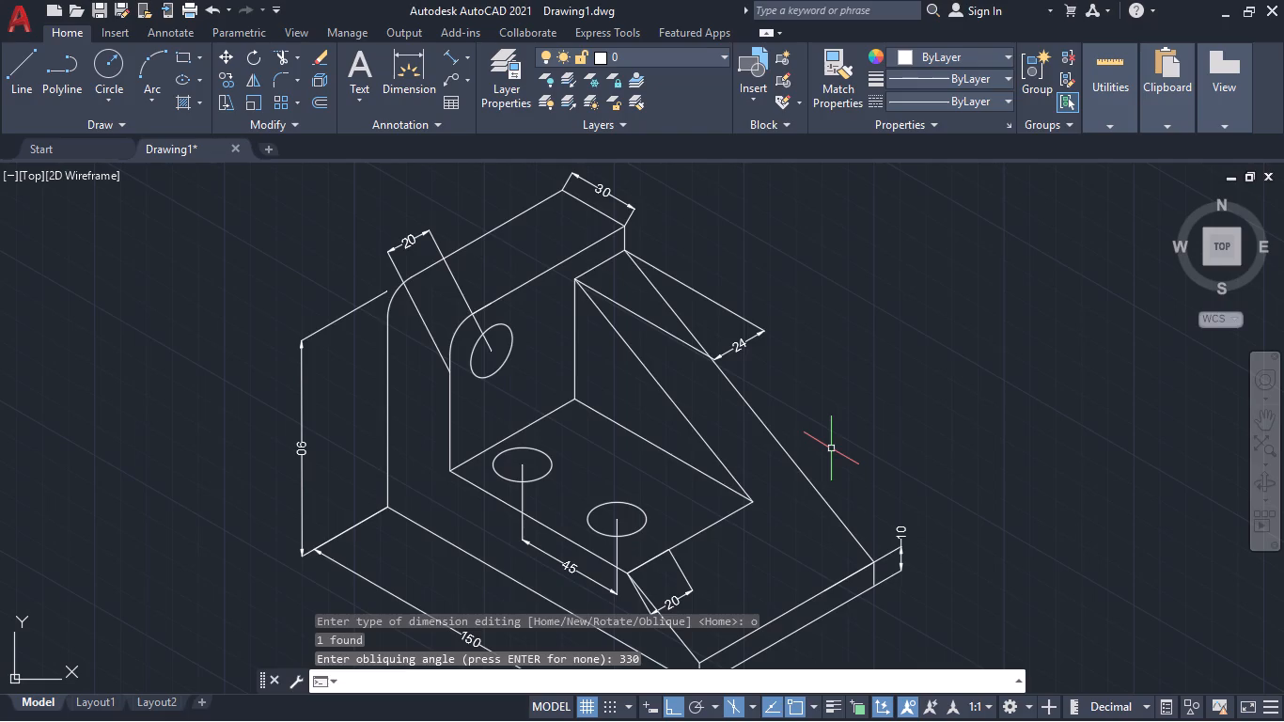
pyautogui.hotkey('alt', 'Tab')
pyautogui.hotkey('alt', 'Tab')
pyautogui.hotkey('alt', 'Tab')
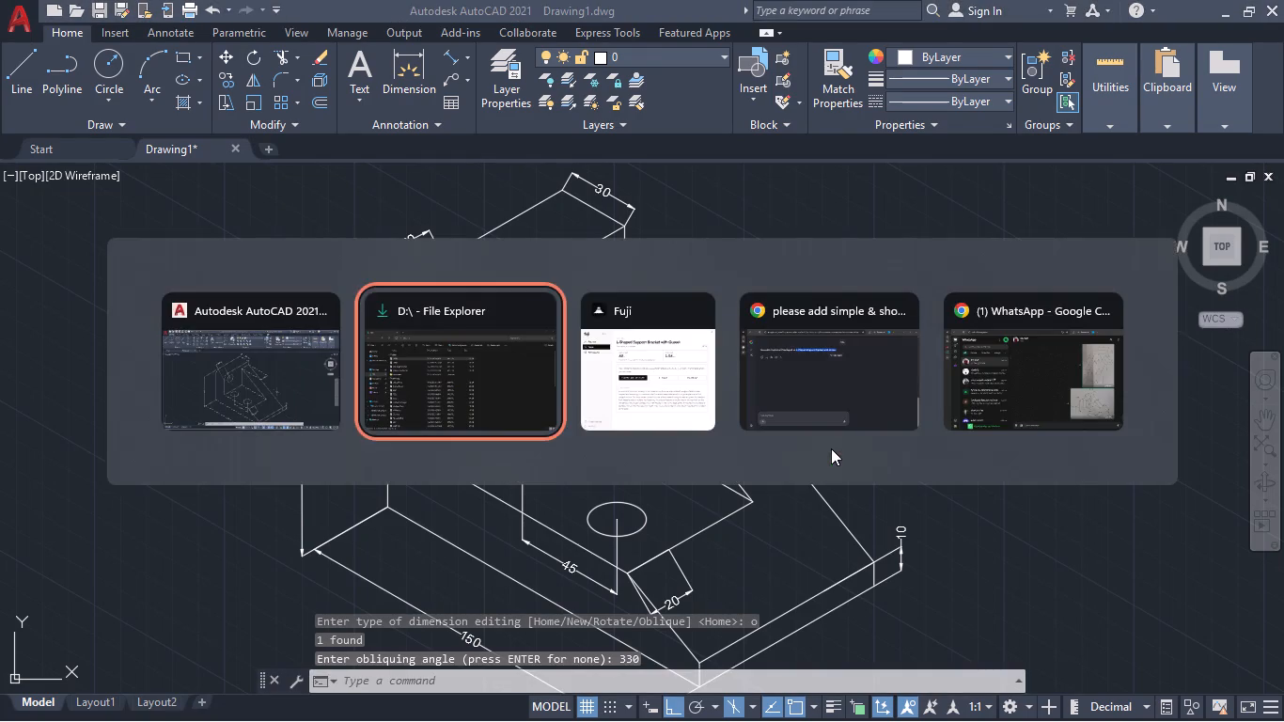